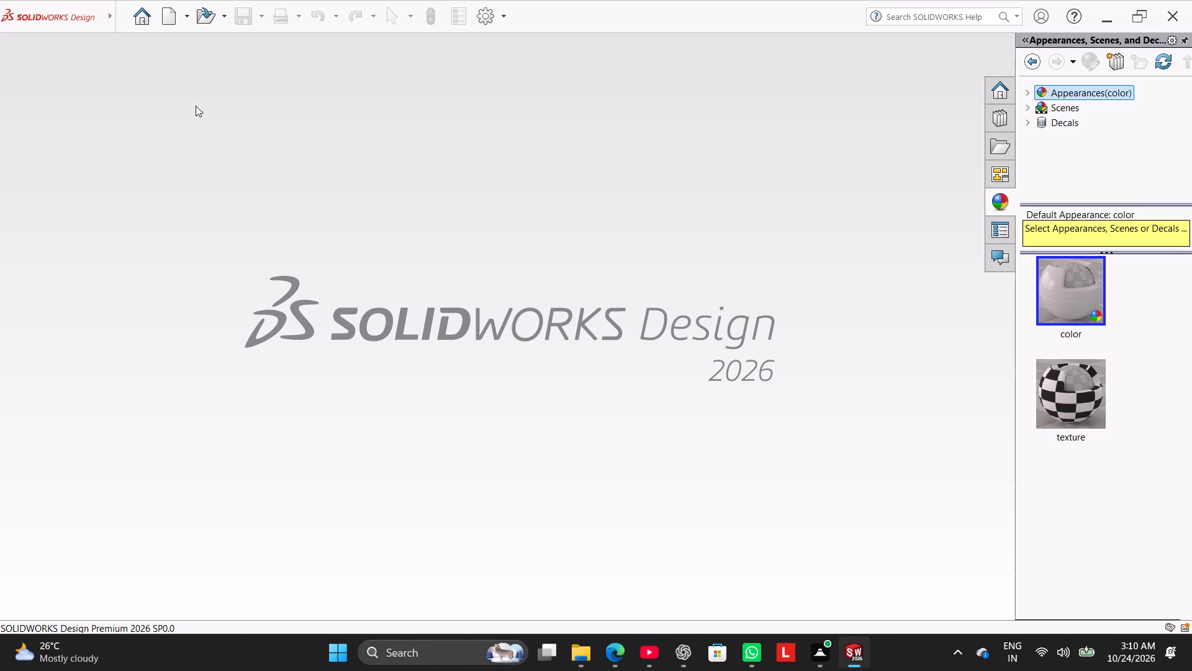
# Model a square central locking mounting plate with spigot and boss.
# Create a new part document.
pyautogui.click(166, 17)
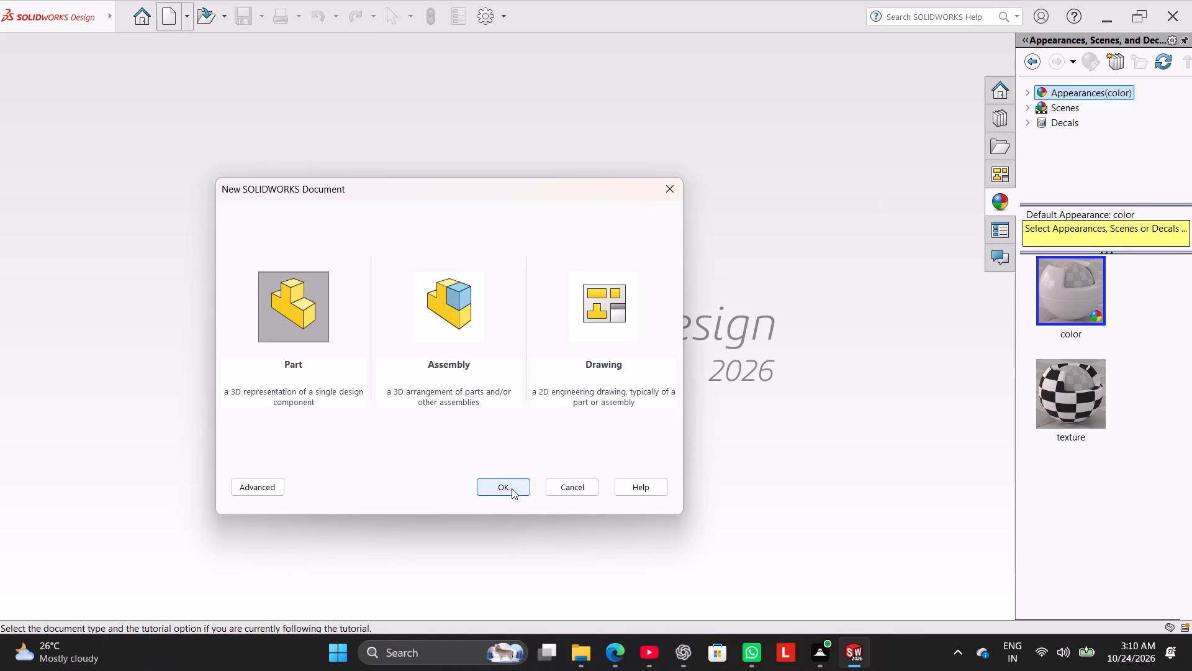
pyautogui.click(512, 488)
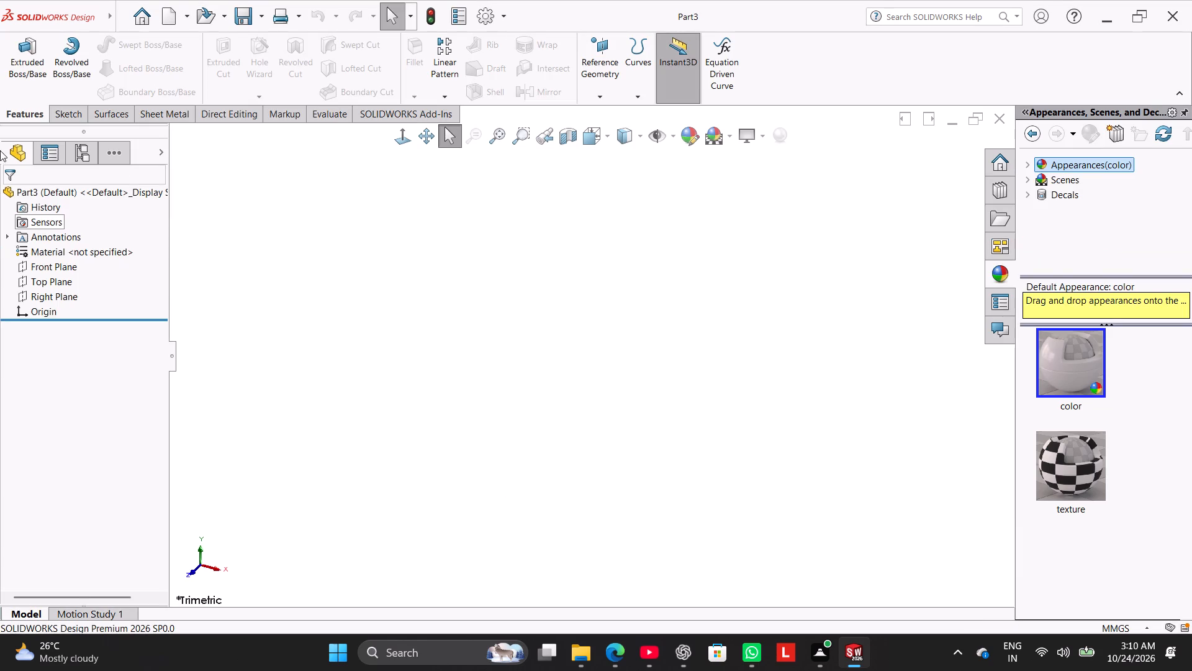
# Start a sketch on the Top Plane and draw a center rectangle about 117 by 93 mm, centred on the origin.
pyautogui.click(42, 112)
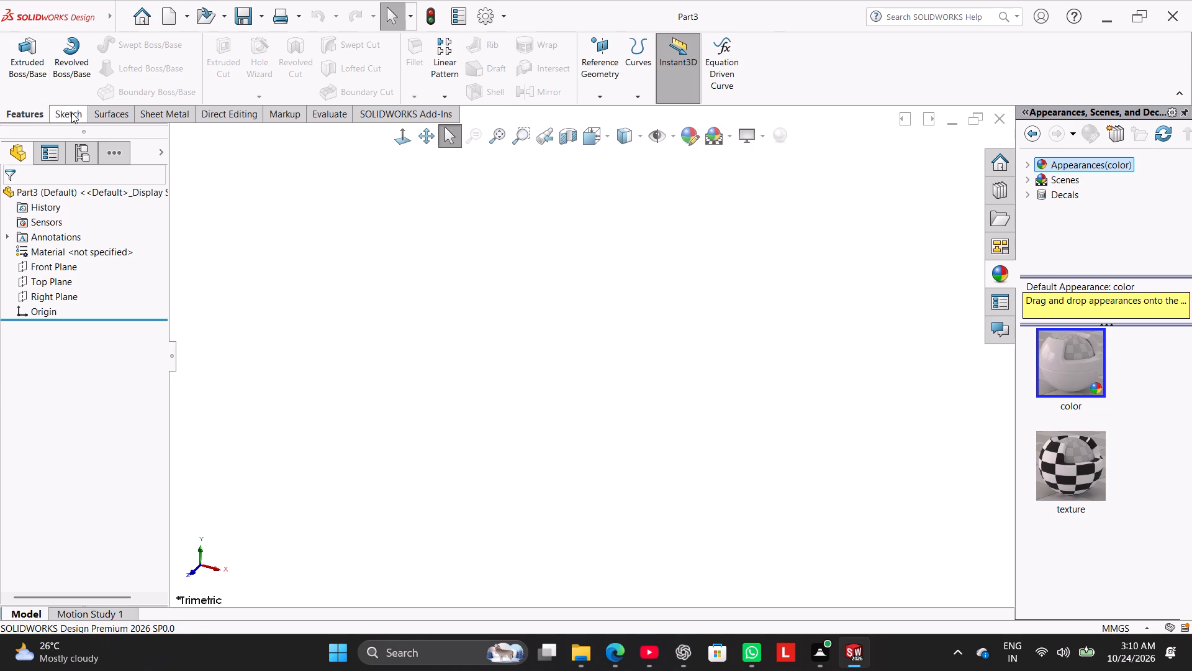
pyautogui.click(71, 112)
pyautogui.click(27, 55)
pyautogui.click(386, 351)
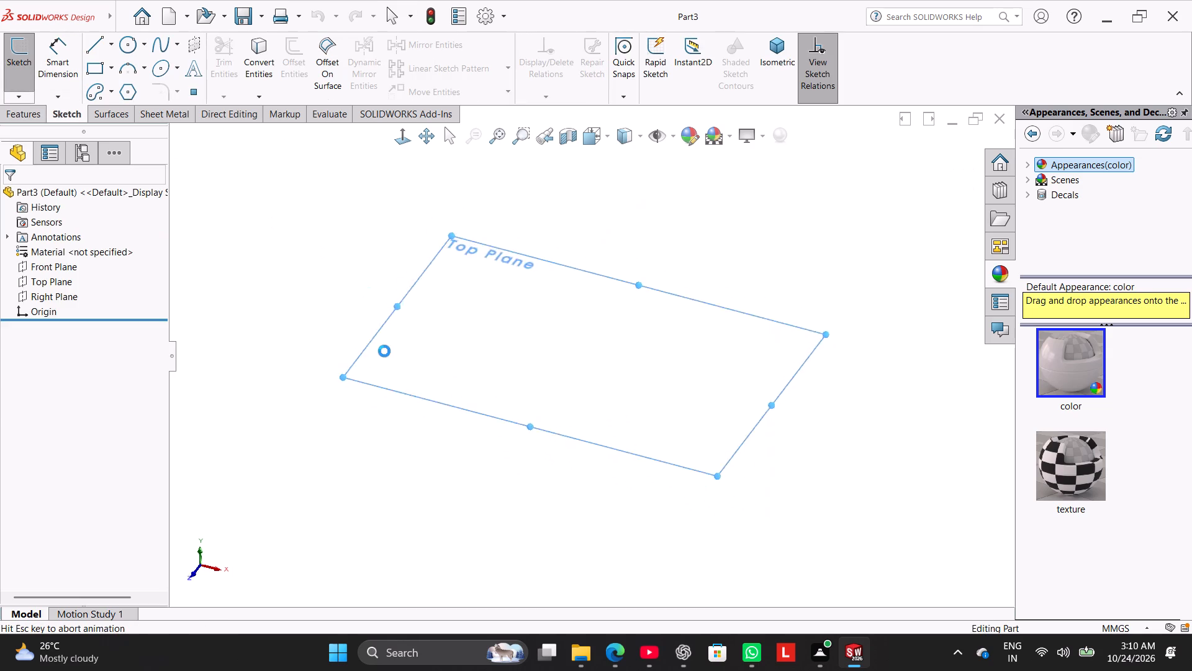
pyautogui.click(114, 69)
pyautogui.click(130, 98)
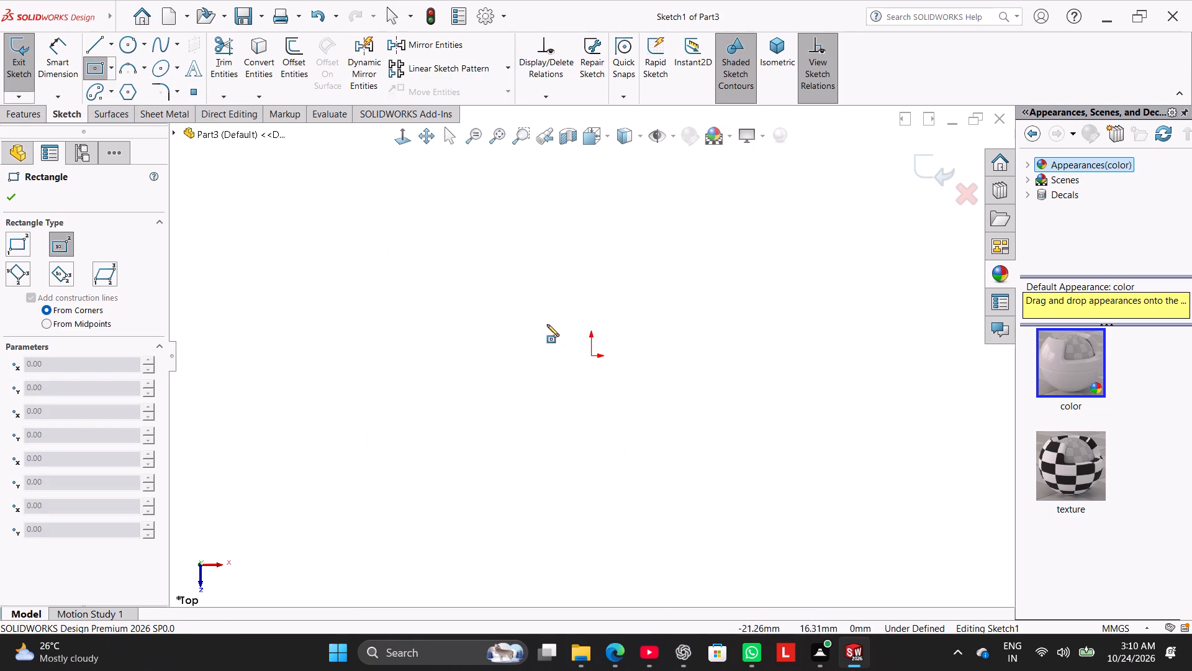
pyautogui.click(592, 358)
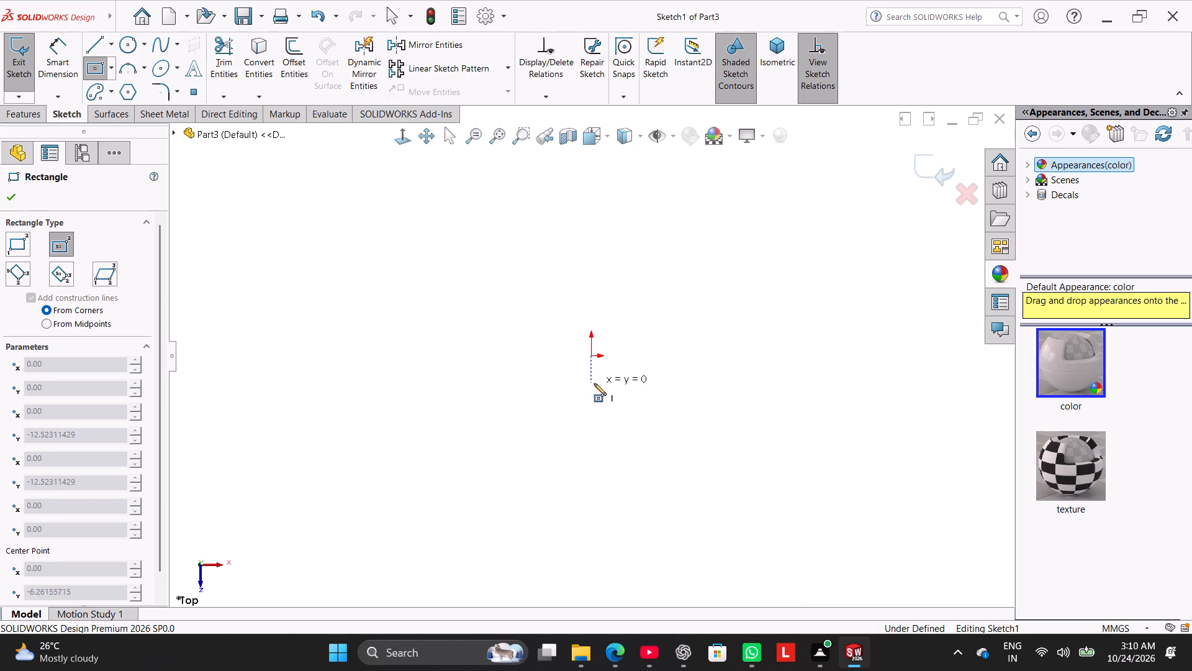
pyautogui.click(716, 455)
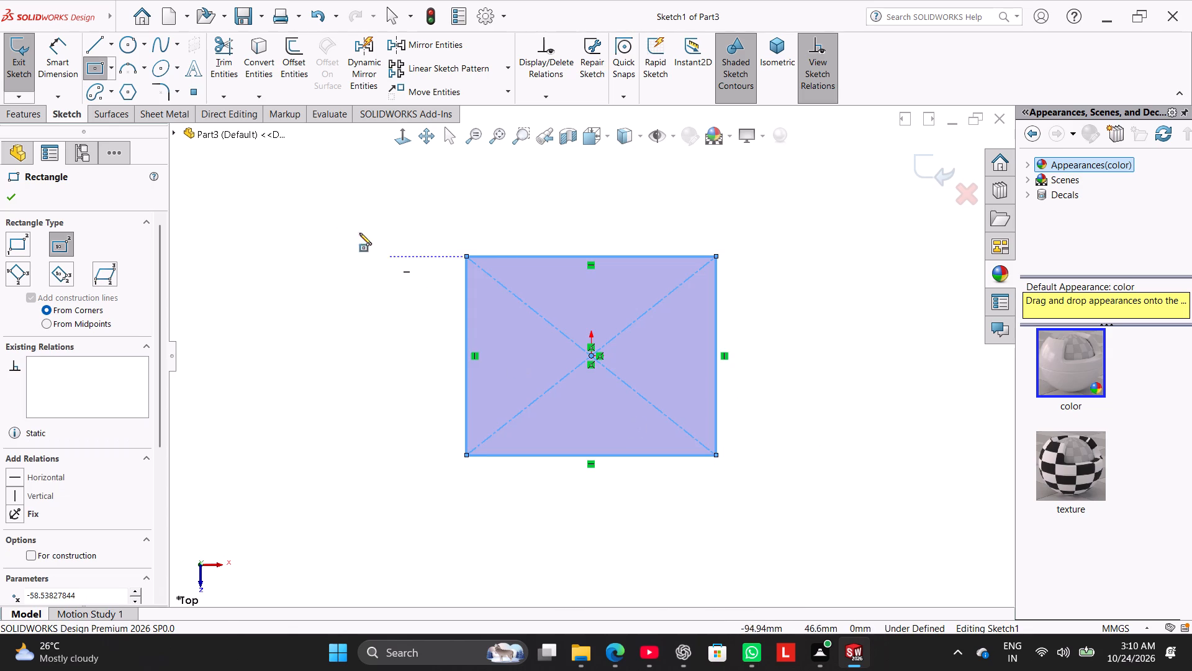
pyautogui.rightClick(340, 219)
pyautogui.click(377, 231)
# Dimension the rectangle's vertical side to 154 mm.
pyautogui.click(54, 60)
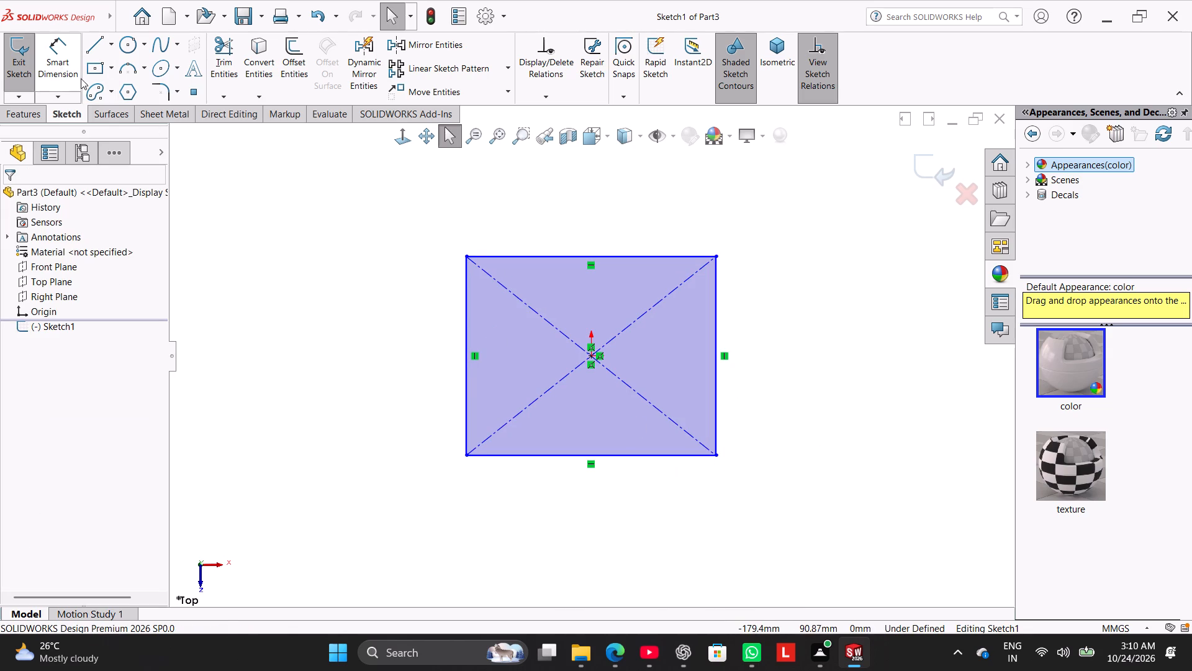
pyautogui.click(466, 350)
pyautogui.click(377, 345)
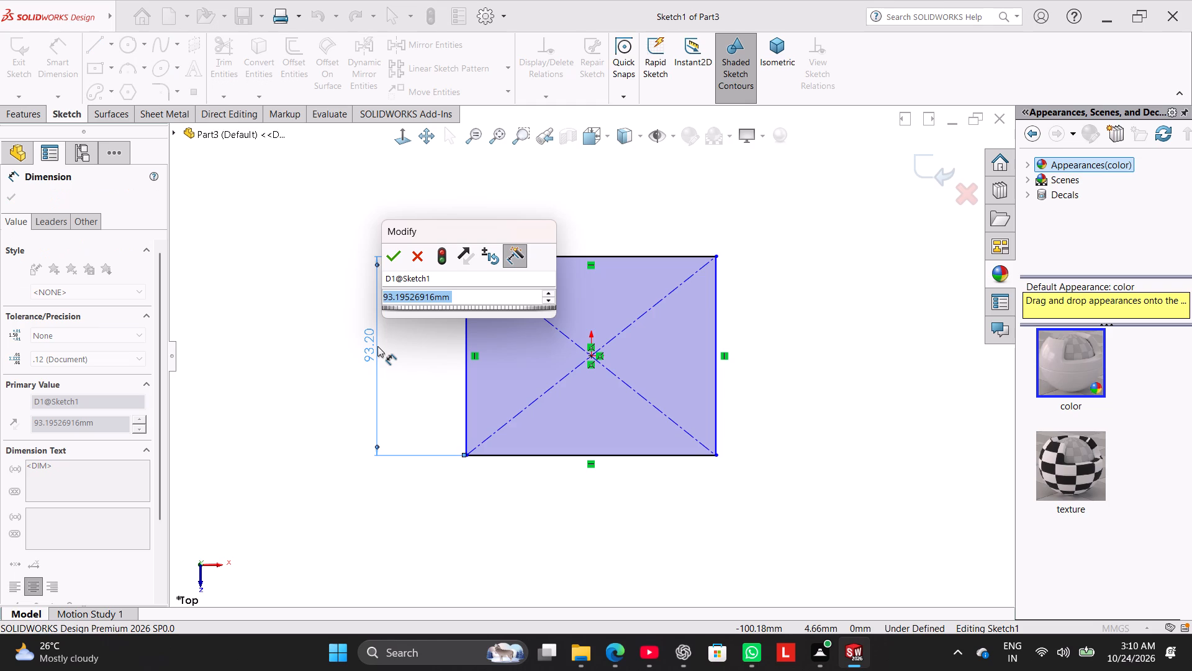
pyautogui.write('154')
pyautogui.press('Return')
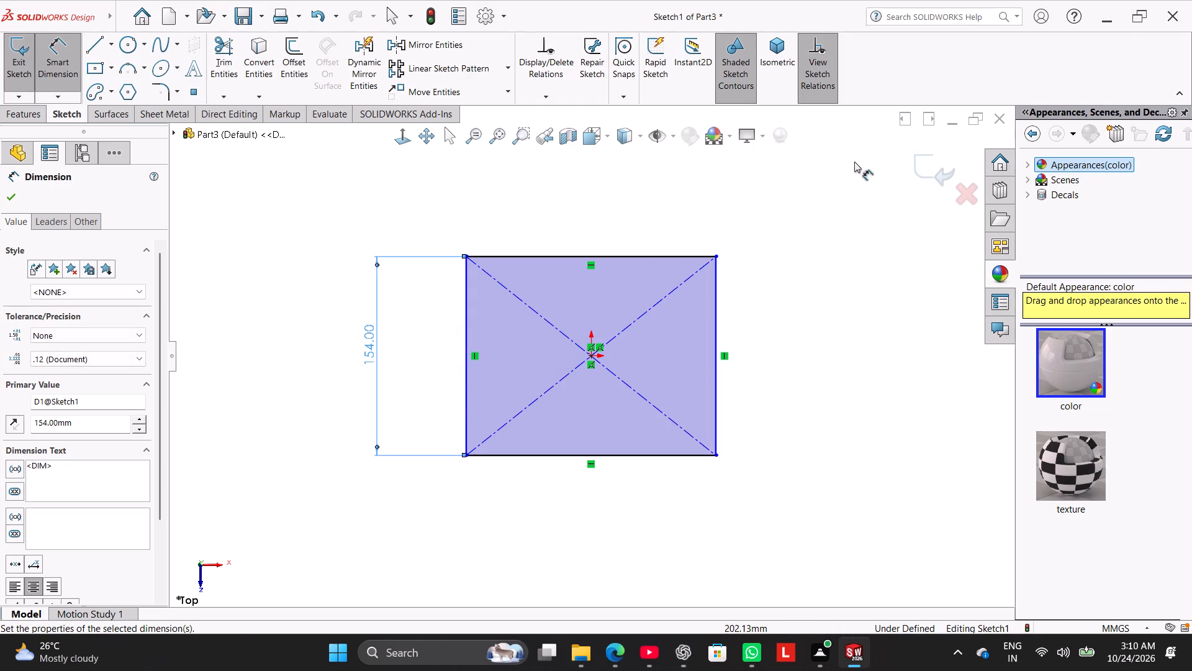
pyautogui.rightClick(838, 305)
pyautogui.click(871, 349)
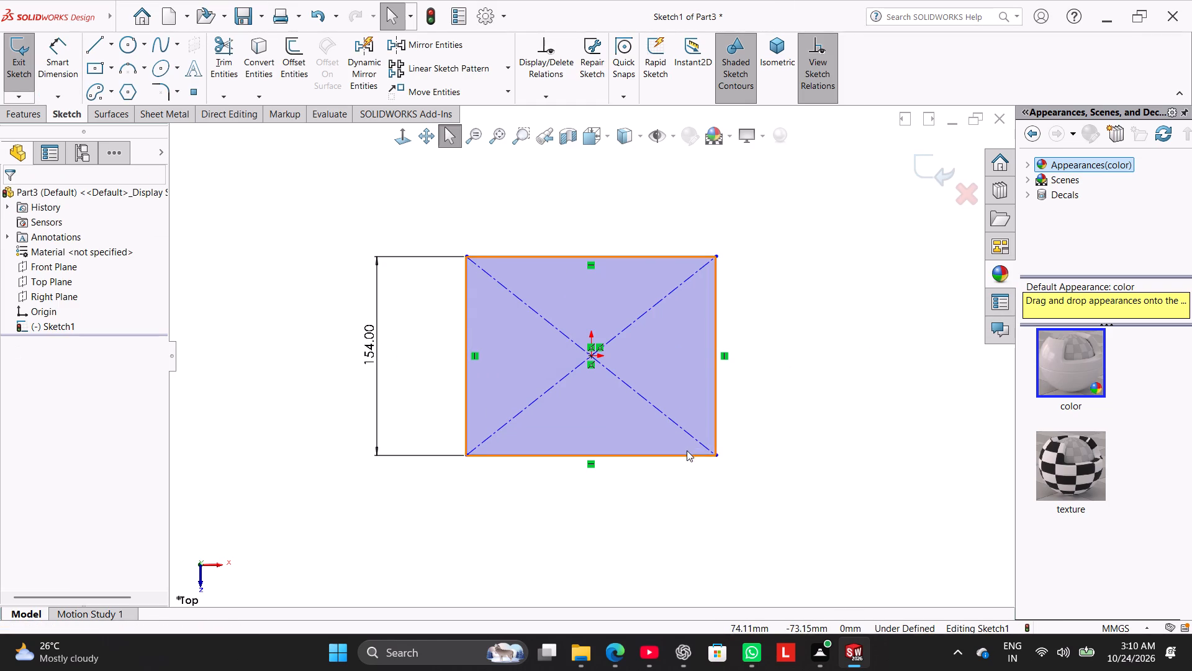
# Add an Equal relation between the rectangle's bottom and right sides to make it a square.
pyautogui.keyDown('ctrl'); pyautogui.click(689, 454); pyautogui.keyUp('ctrl')
pyautogui.keyDown('ctrl'); pyautogui.click(718, 408); pyautogui.keyUp('ctrl')
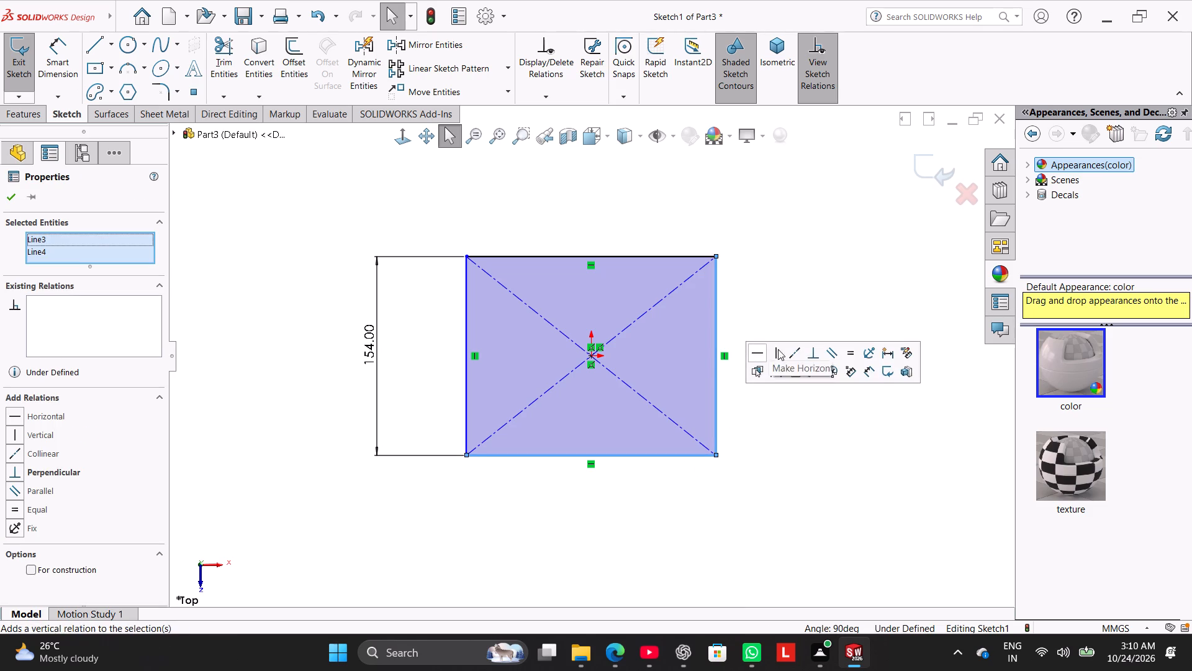
pyautogui.click(850, 354)
pyautogui.click(823, 261)
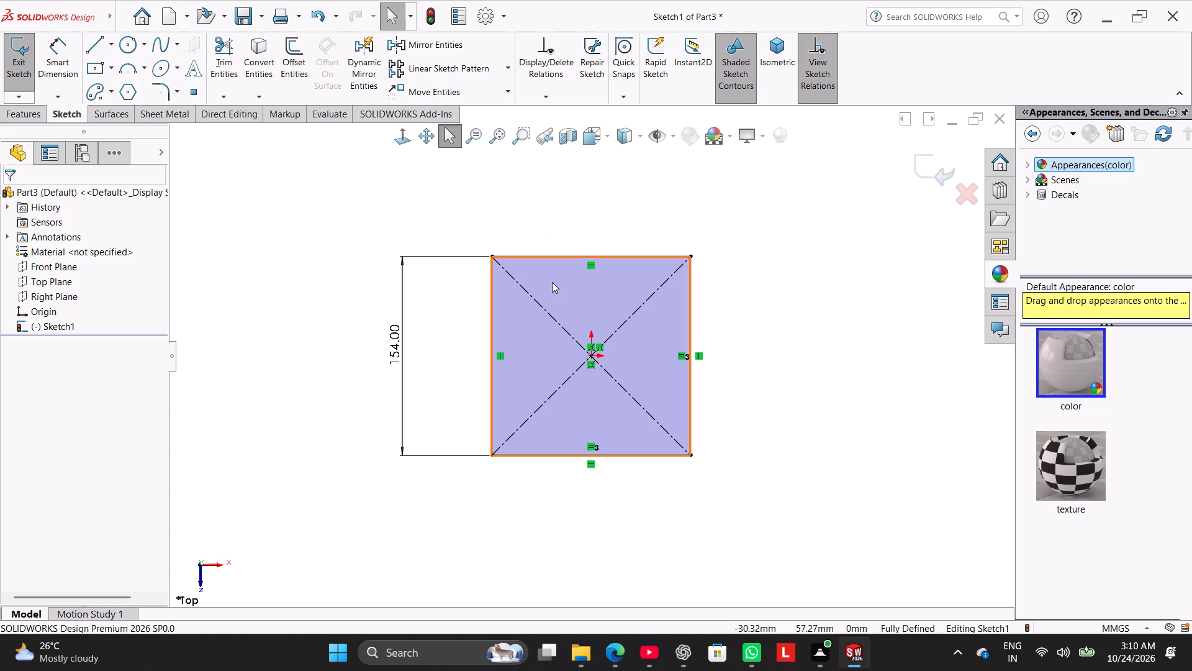
pyautogui.click(321, 277)
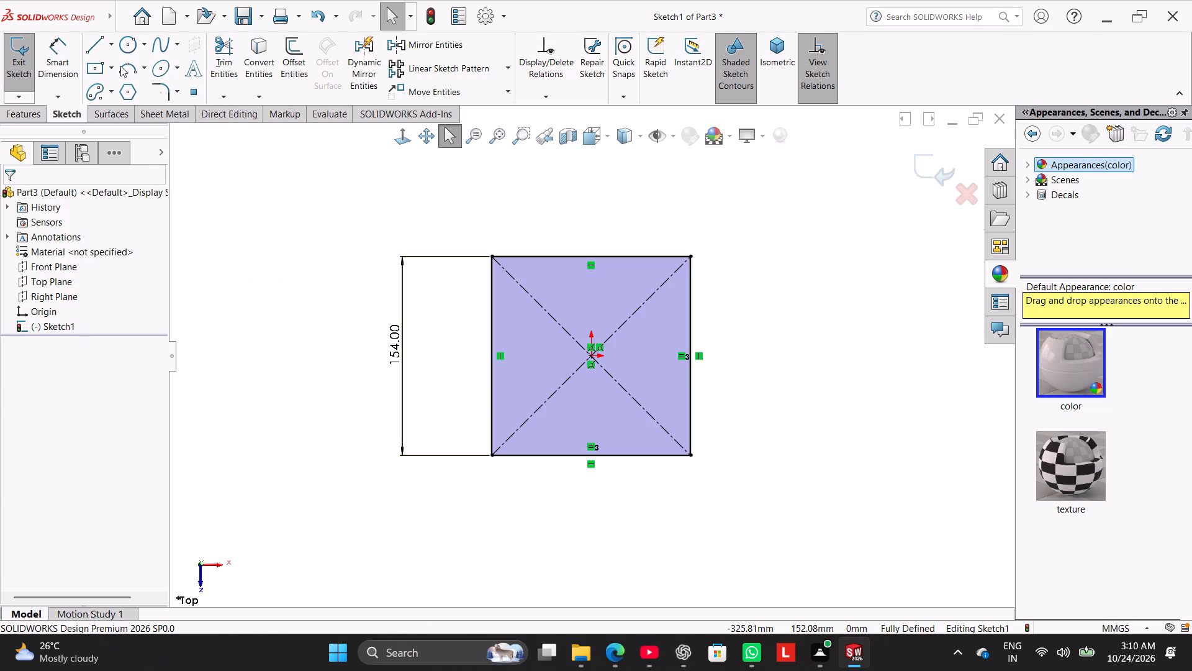
# Sketch a small circle inside the square, above the origin and slightly left of it, near the upper edge.
pyautogui.click(123, 47)
pyautogui.click(577, 288)
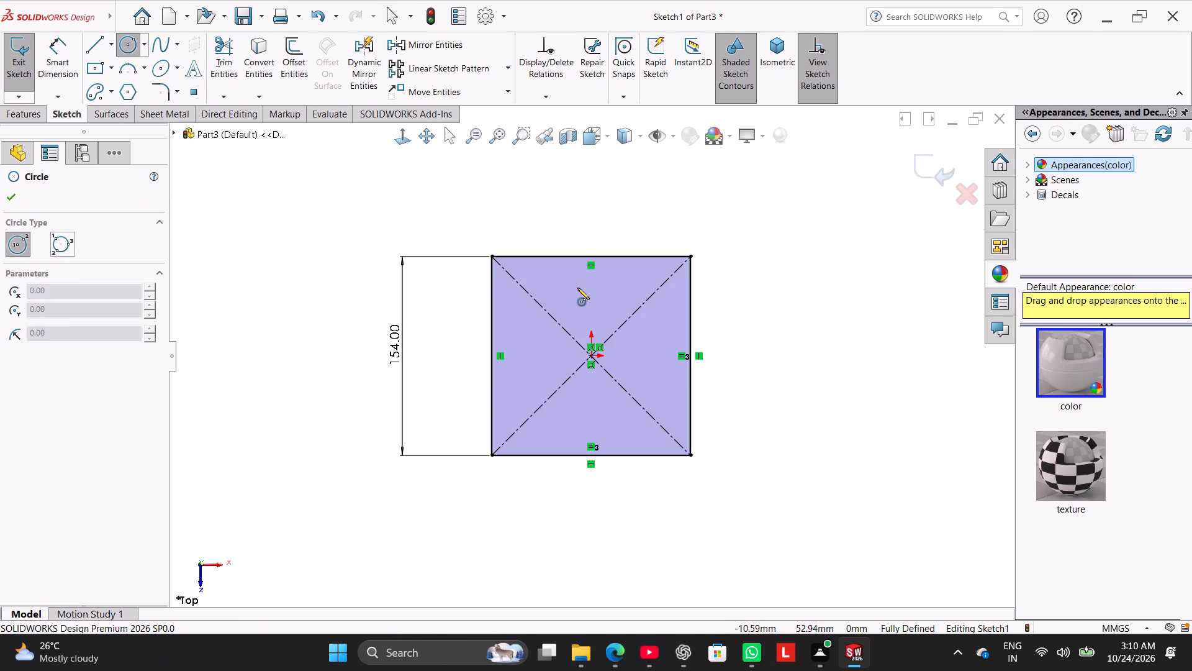
pyautogui.click(587, 306)
pyautogui.rightClick(523, 191)
pyautogui.click(548, 203)
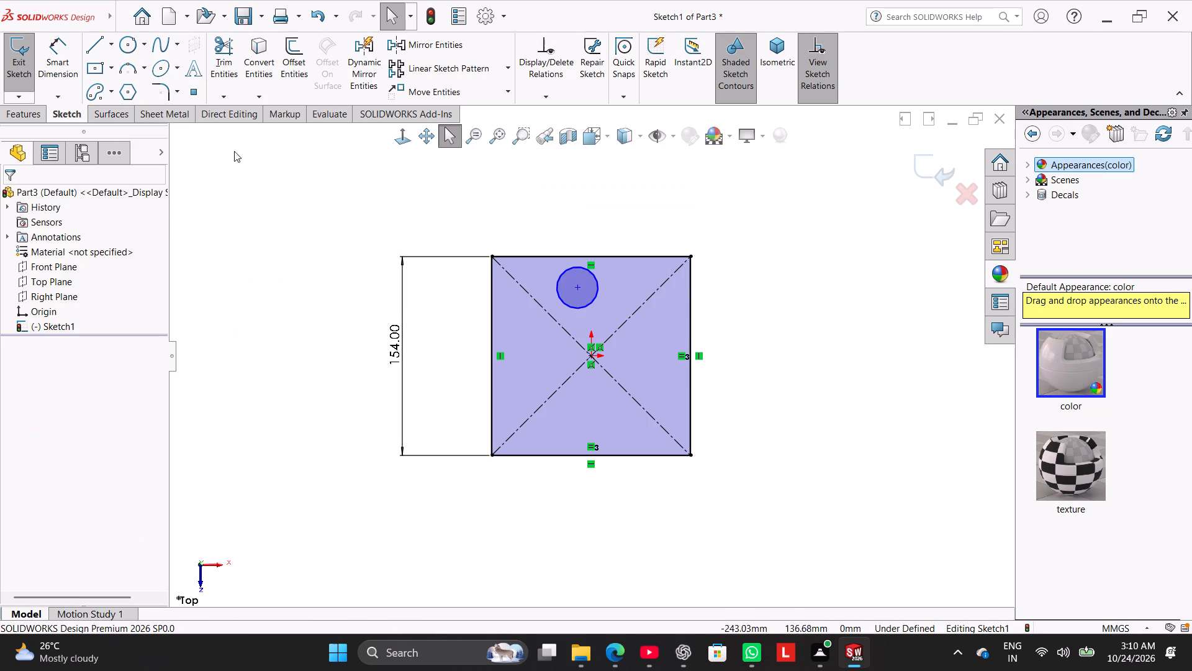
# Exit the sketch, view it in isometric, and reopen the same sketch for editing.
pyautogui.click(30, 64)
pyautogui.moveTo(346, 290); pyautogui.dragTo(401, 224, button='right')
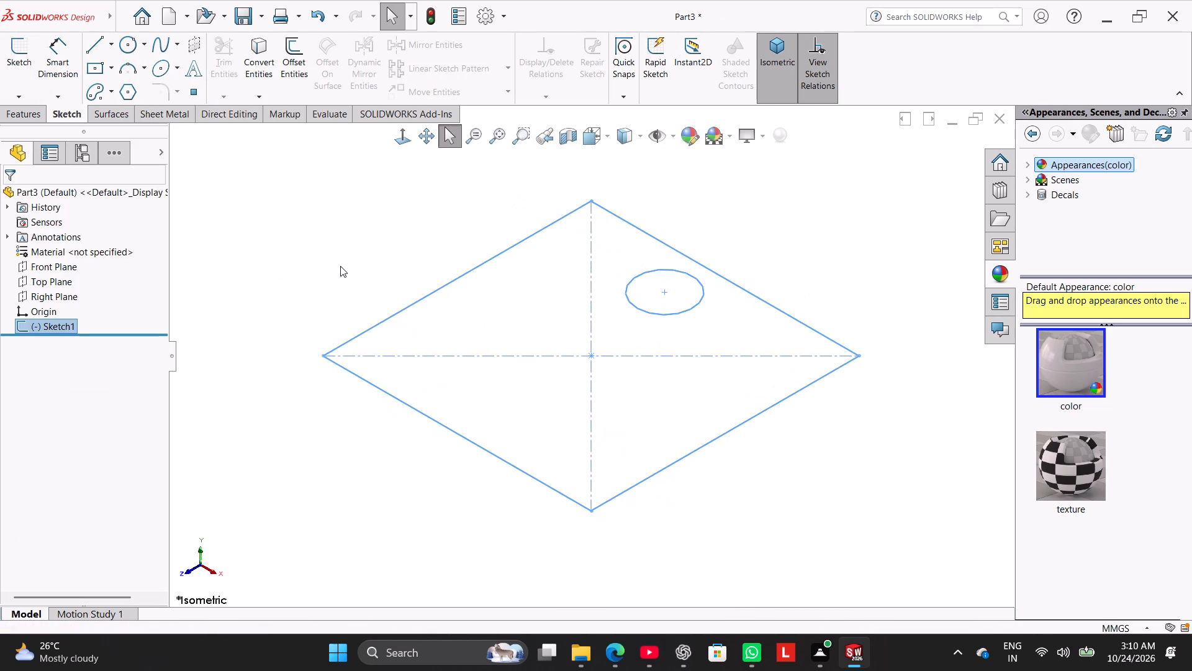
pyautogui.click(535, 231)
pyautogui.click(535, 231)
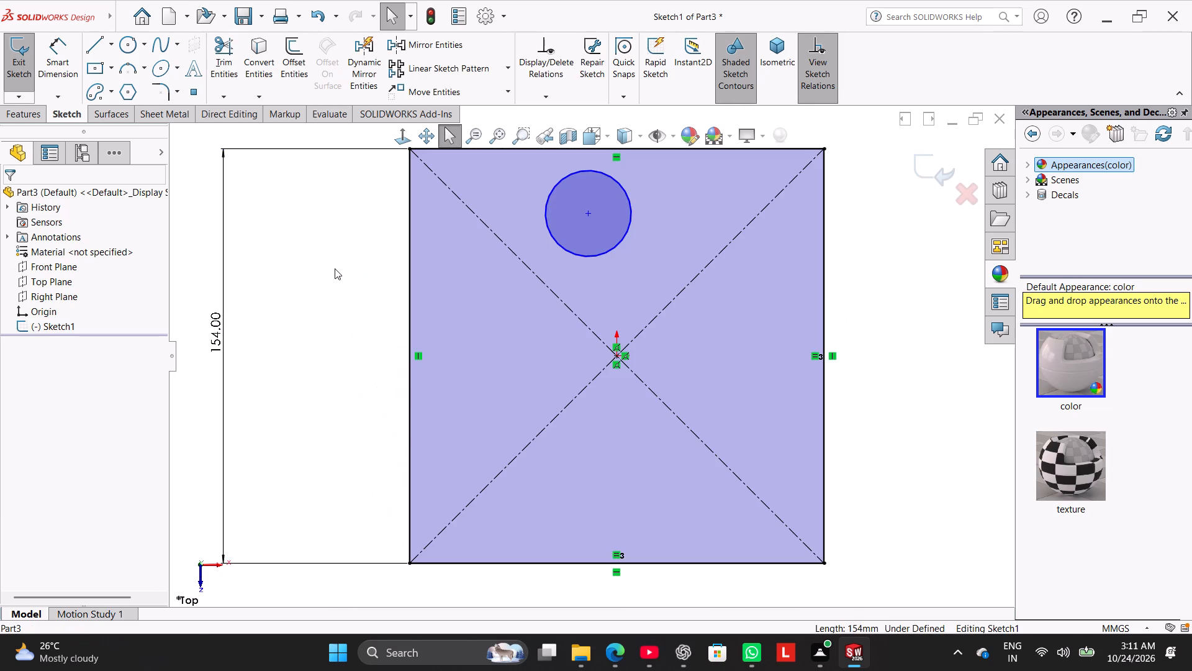
# Draw a centerline about 54 mm long from the circle's centre to the origin.
pyautogui.scroll(2, 354, 275)
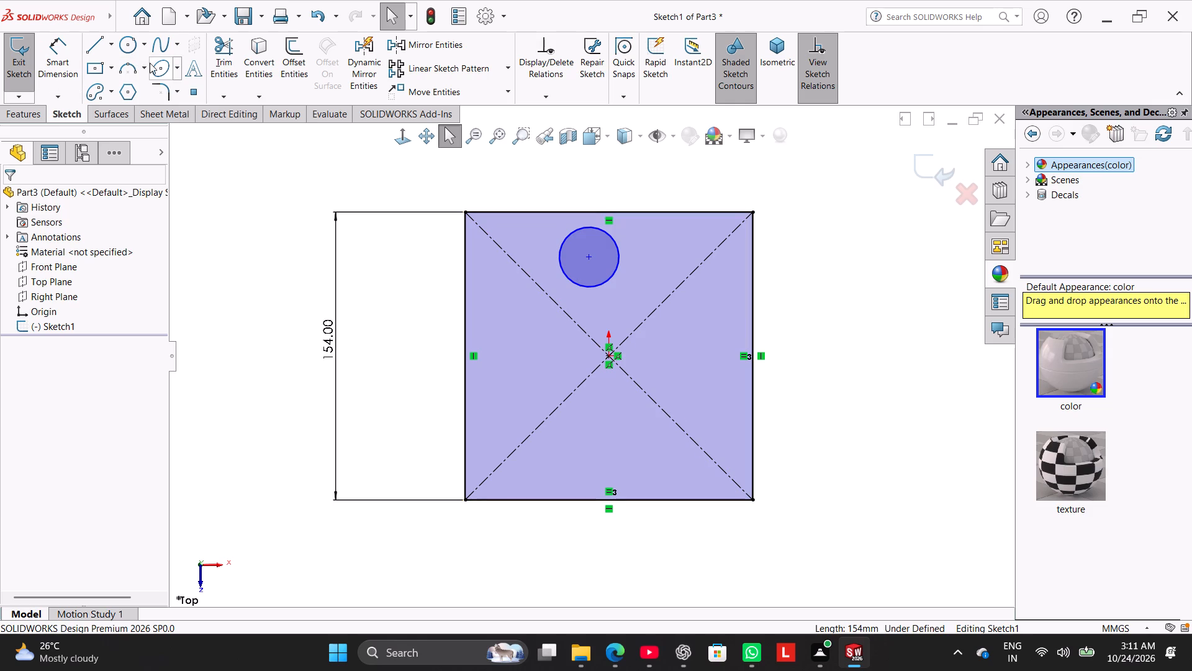
pyautogui.click(143, 45)
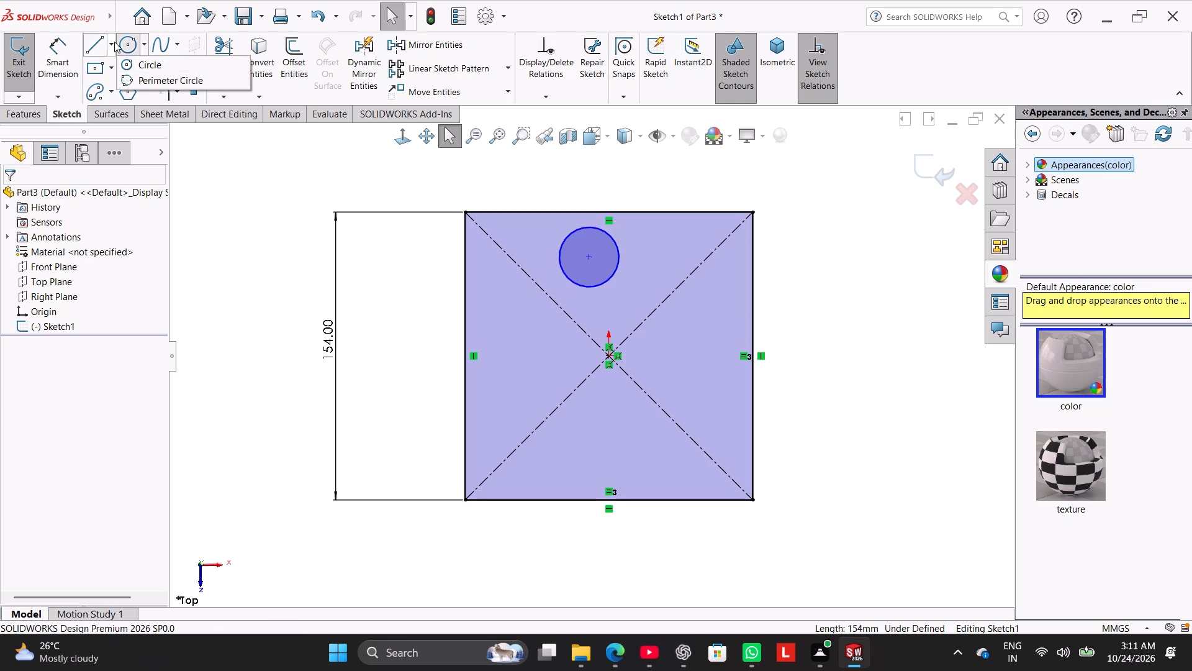
pyautogui.click(113, 45)
pyautogui.click(114, 49)
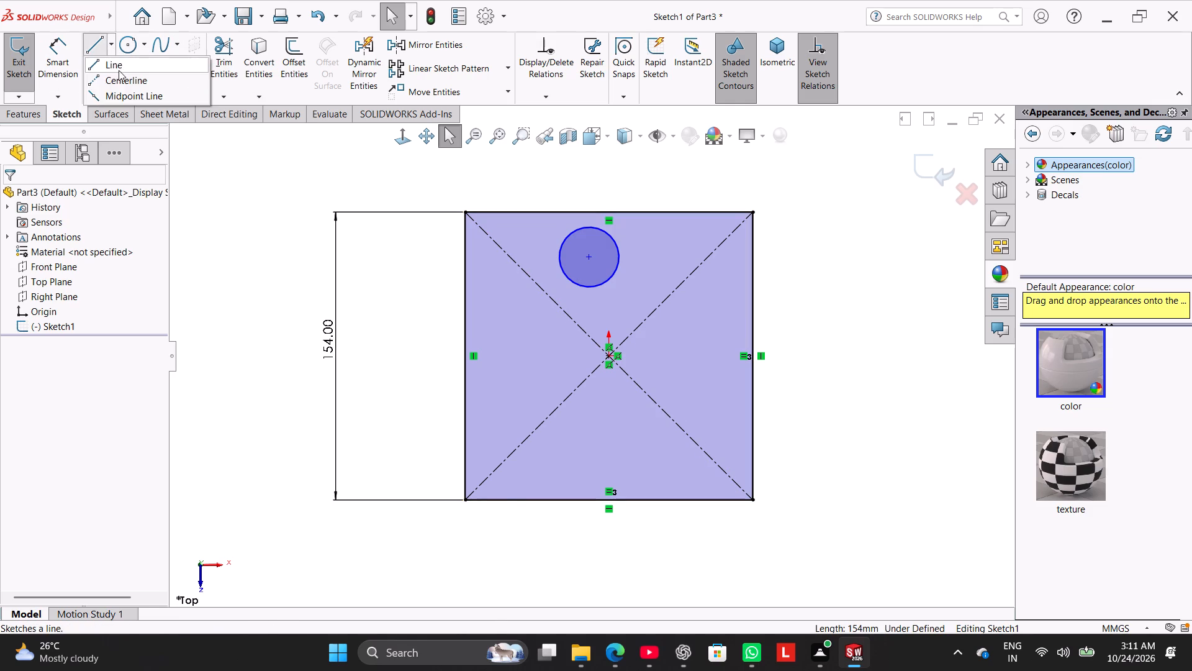
pyautogui.click(124, 78)
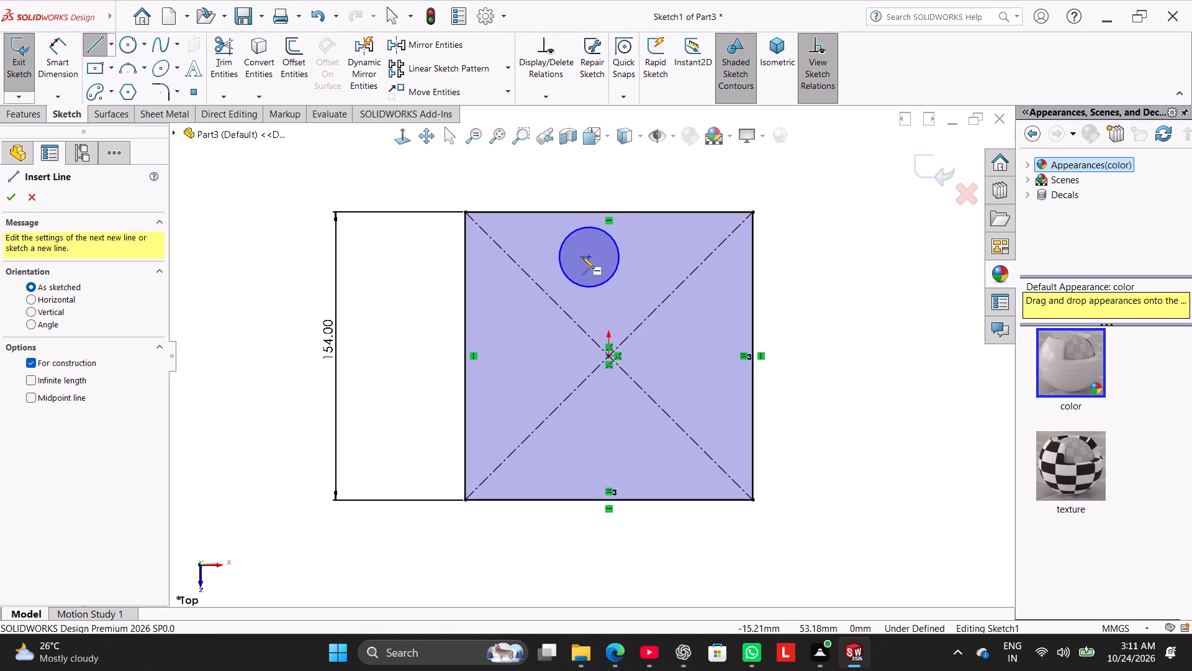
pyautogui.click(587, 258)
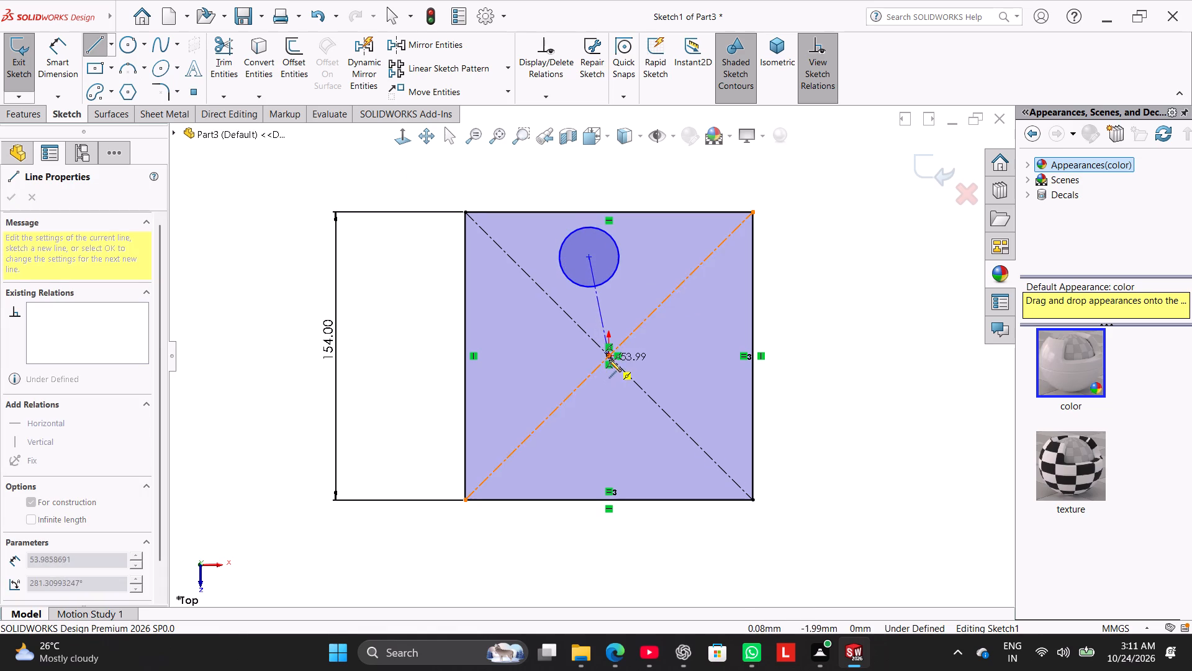
pyautogui.click(609, 357)
pyautogui.rightClick(358, 334)
pyautogui.click(394, 340)
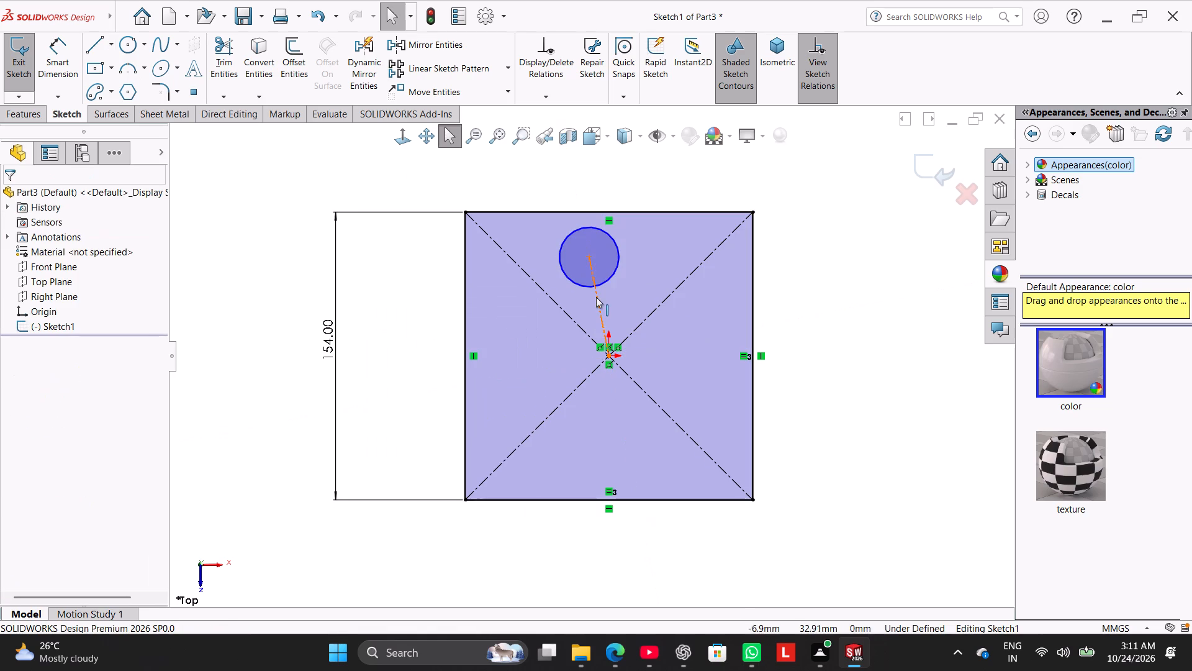
# Make the centerline between the circle's centre and the origin vertical.
pyautogui.rightClick(597, 301)
pyautogui.click(631, 266)
pyautogui.click(389, 322)
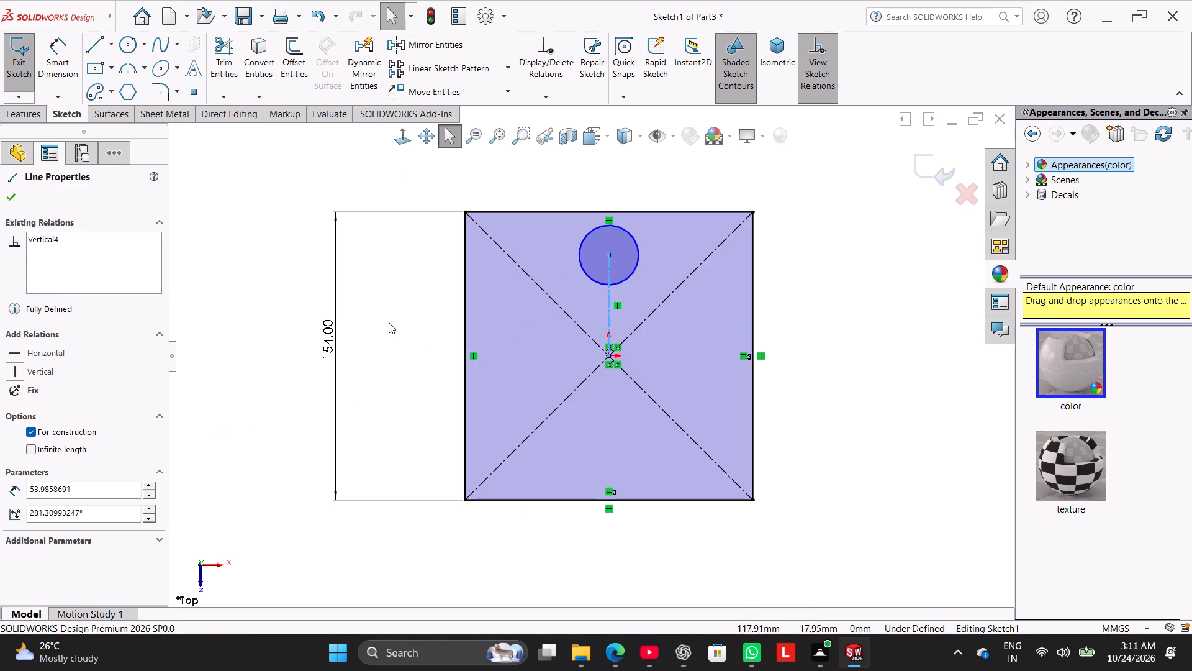
pyautogui.rightClick(610, 297)
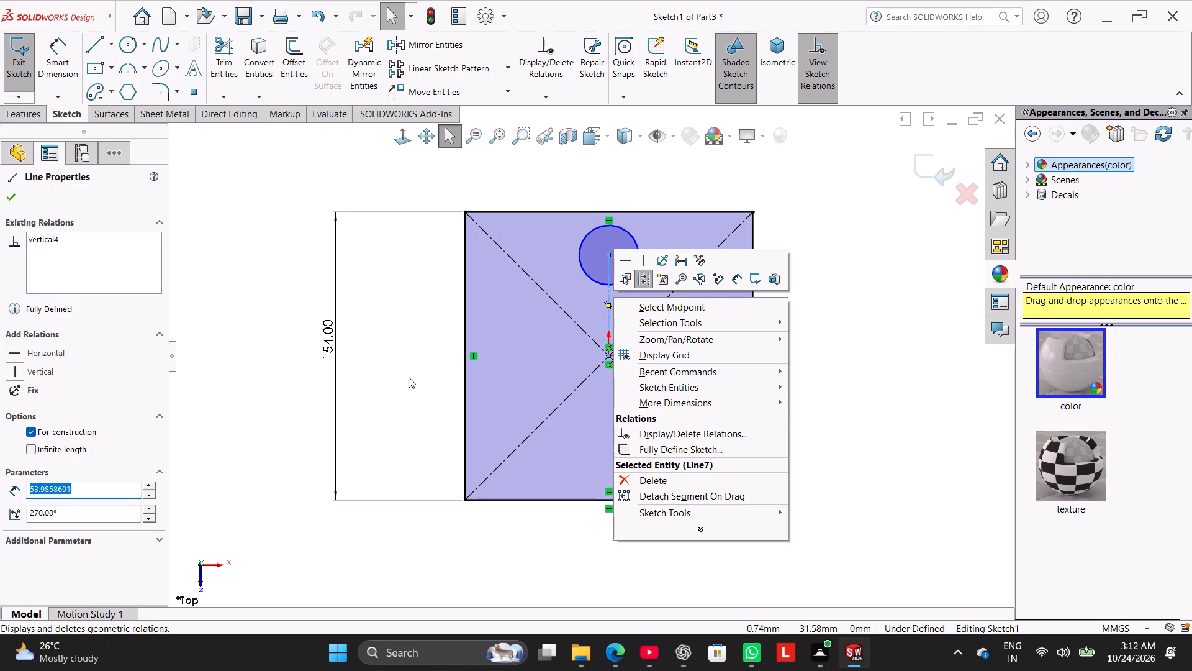
pyautogui.click(409, 346)
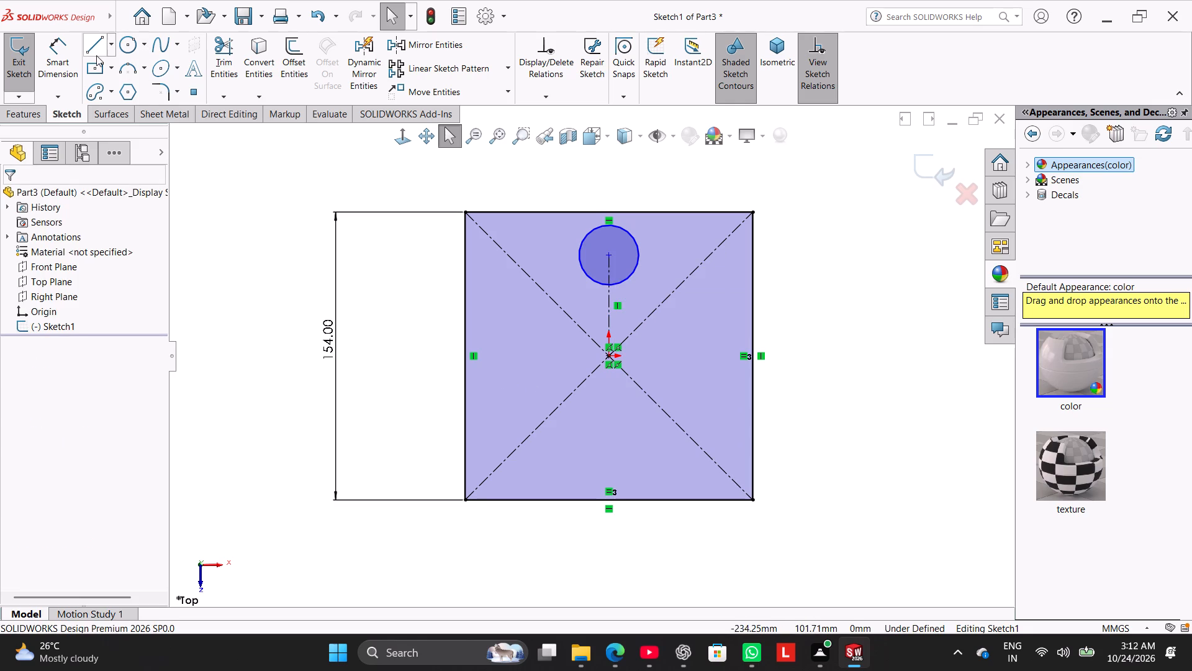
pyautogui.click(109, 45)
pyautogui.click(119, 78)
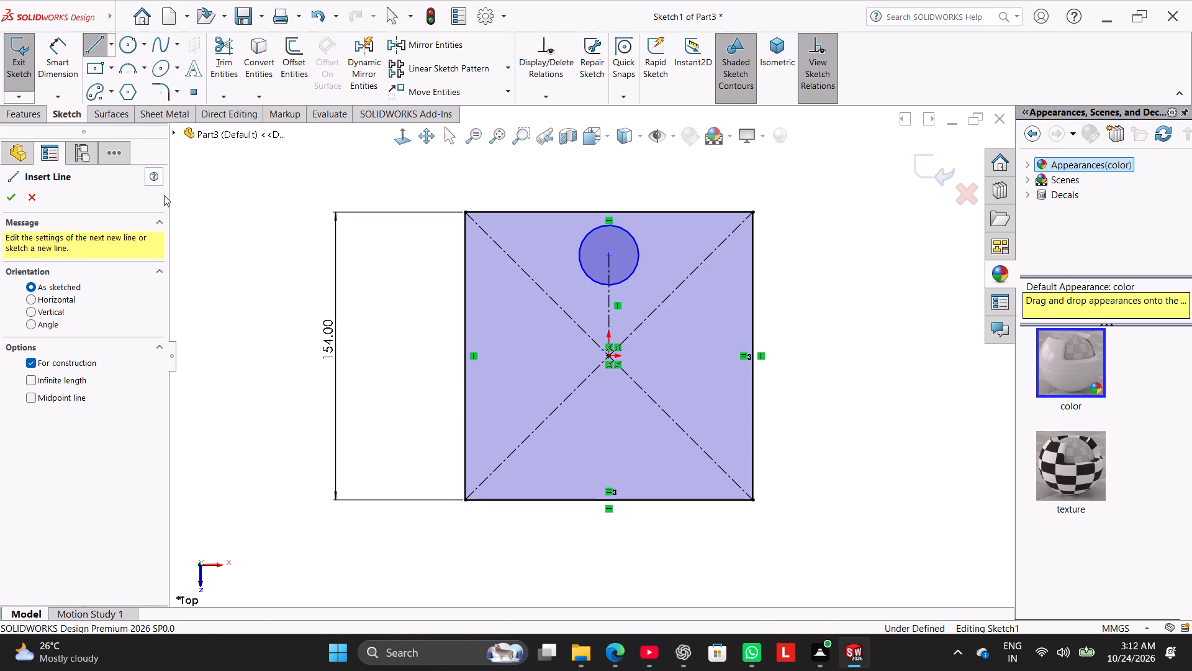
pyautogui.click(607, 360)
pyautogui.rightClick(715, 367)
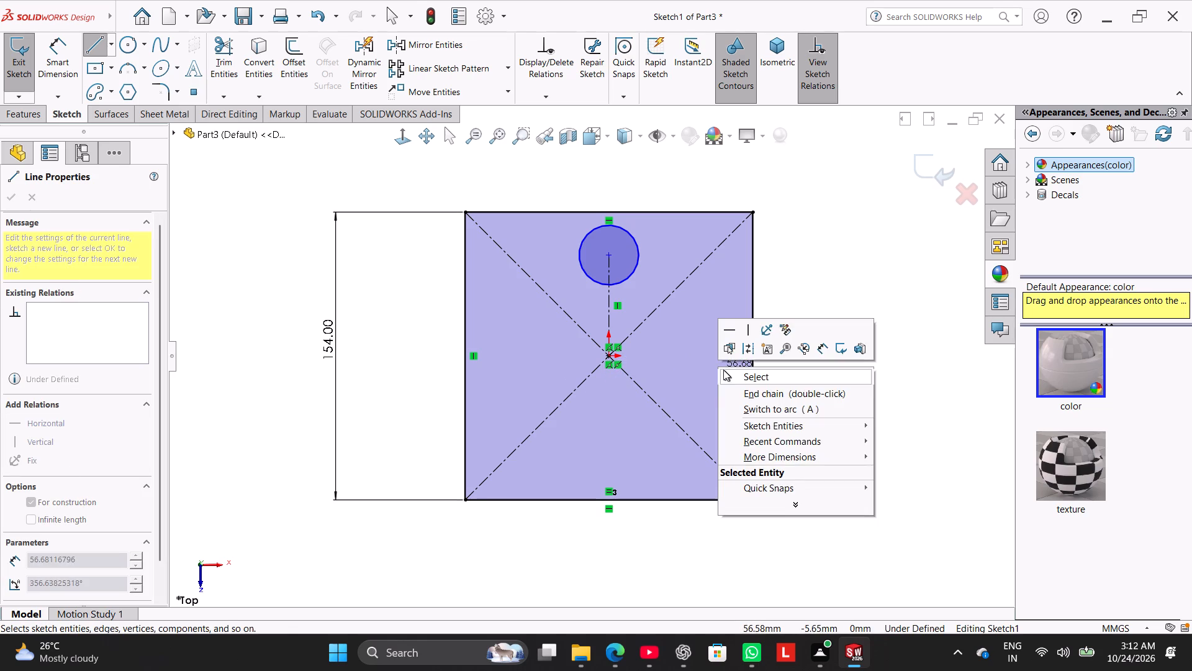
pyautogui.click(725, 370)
# Draw a horizontal 77 mm centerline from the origin to the midpoint of the square's right side.
pyautogui.rightClick(868, 315)
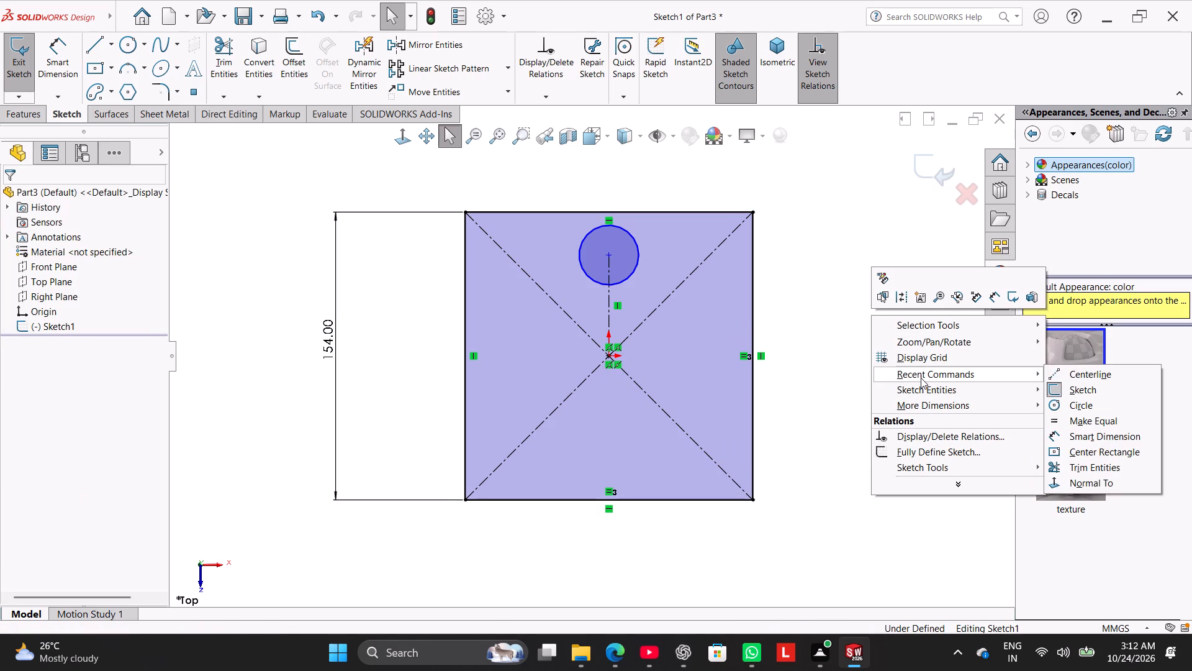
pyautogui.click(1072, 373)
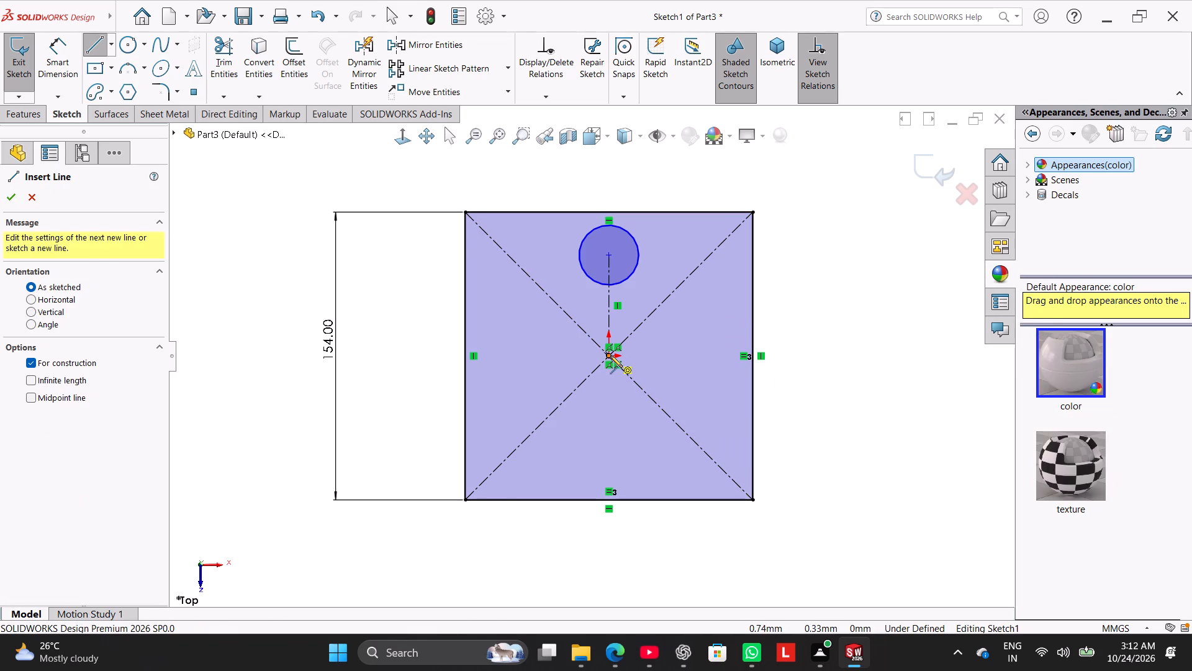
pyautogui.click(610, 355)
pyautogui.click(752, 359)
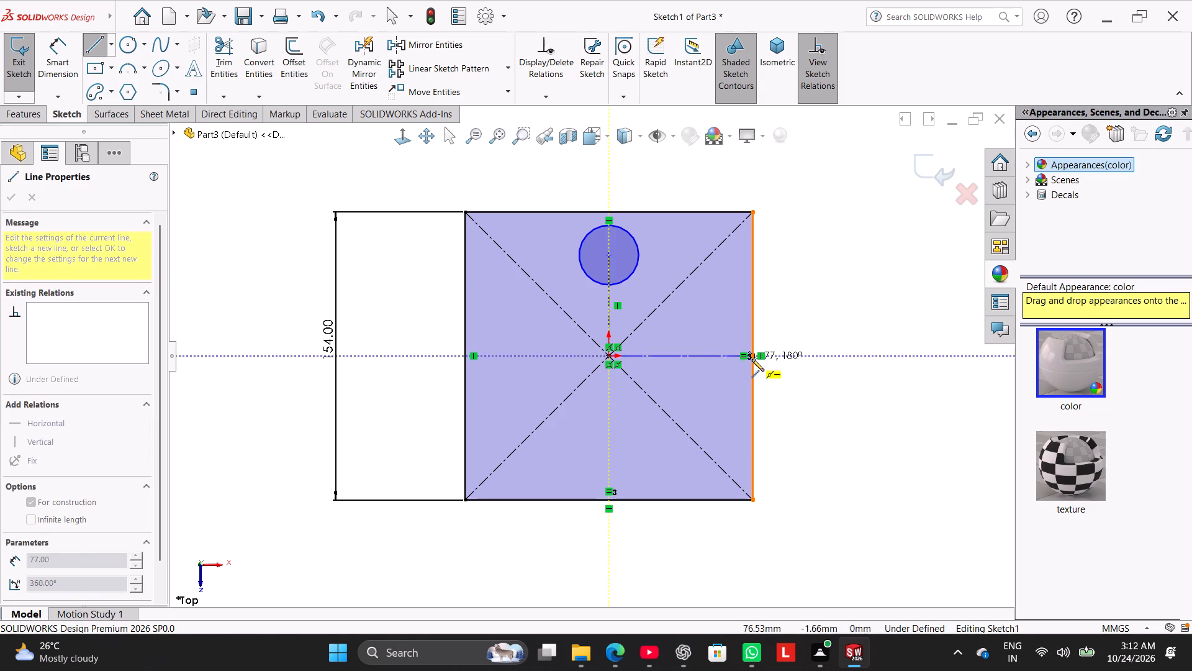
pyautogui.rightClick(795, 297)
pyautogui.click(812, 303)
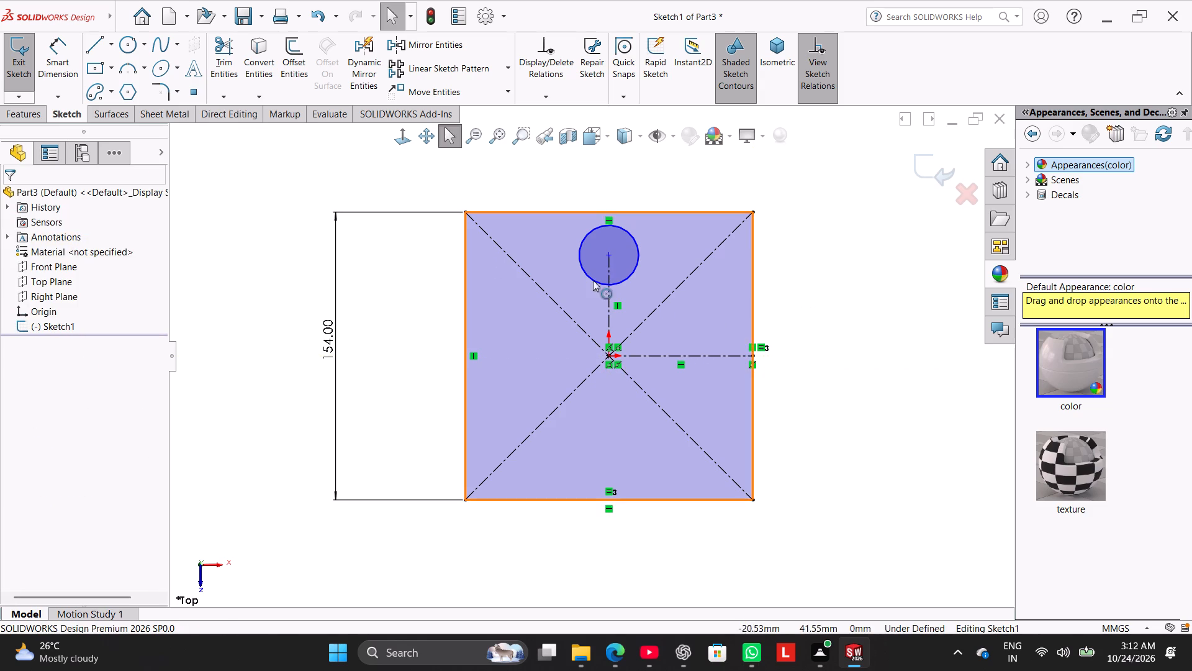
# Mirror the circle about the horizontal centerline to add a matching circle near the square's lower edge.
pyautogui.keyDown('ctrl'); pyautogui.click(613, 281); pyautogui.keyUp('ctrl')
pyautogui.keyDown('ctrl'); pyautogui.click(644, 352); pyautogui.keyUp('ctrl')
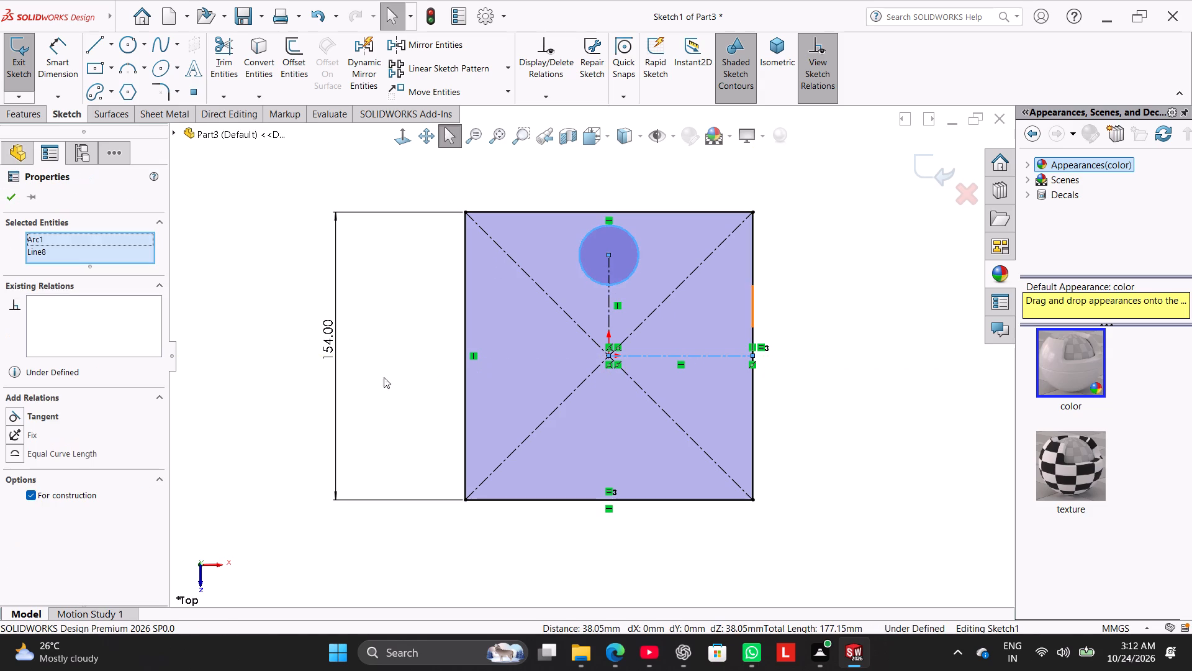
pyautogui.click(431, 45)
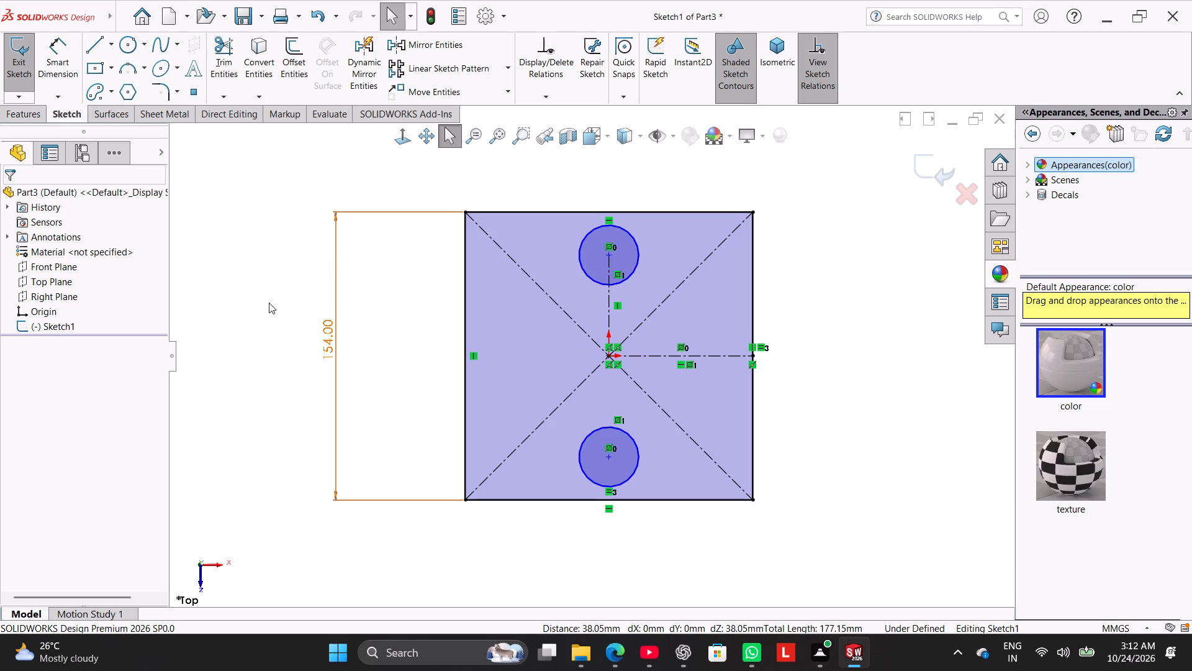
# Dimension the vertical distance between the centres of the two circles as 92 mm.
pyautogui.click(77, 70)
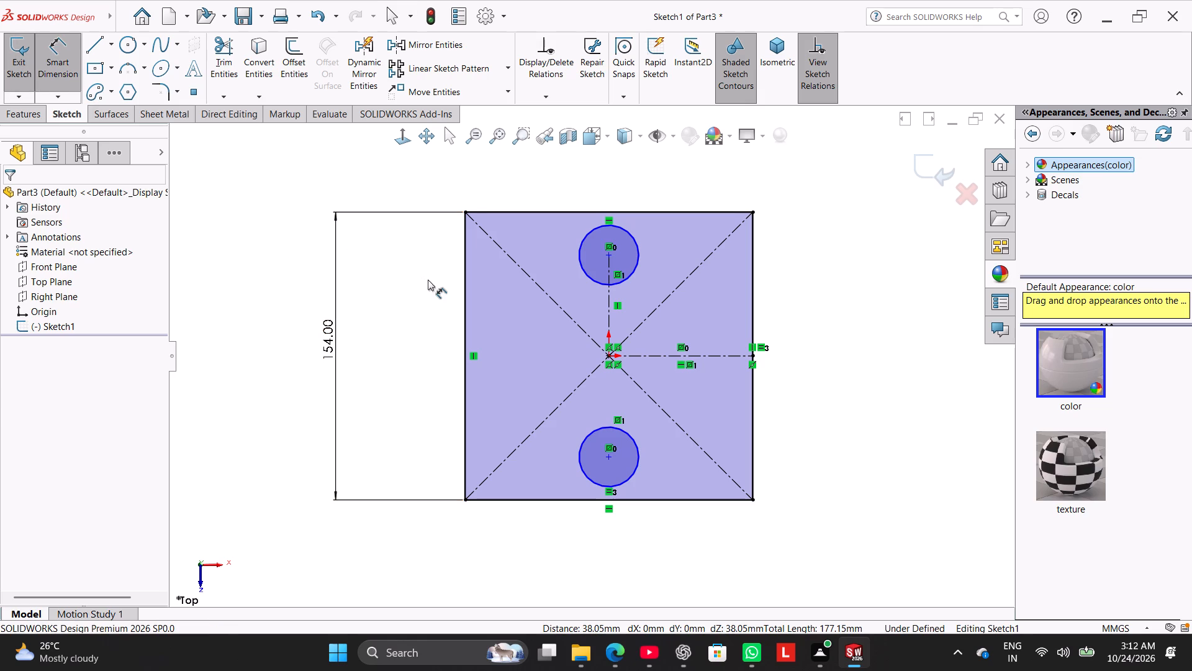
pyautogui.click(607, 257)
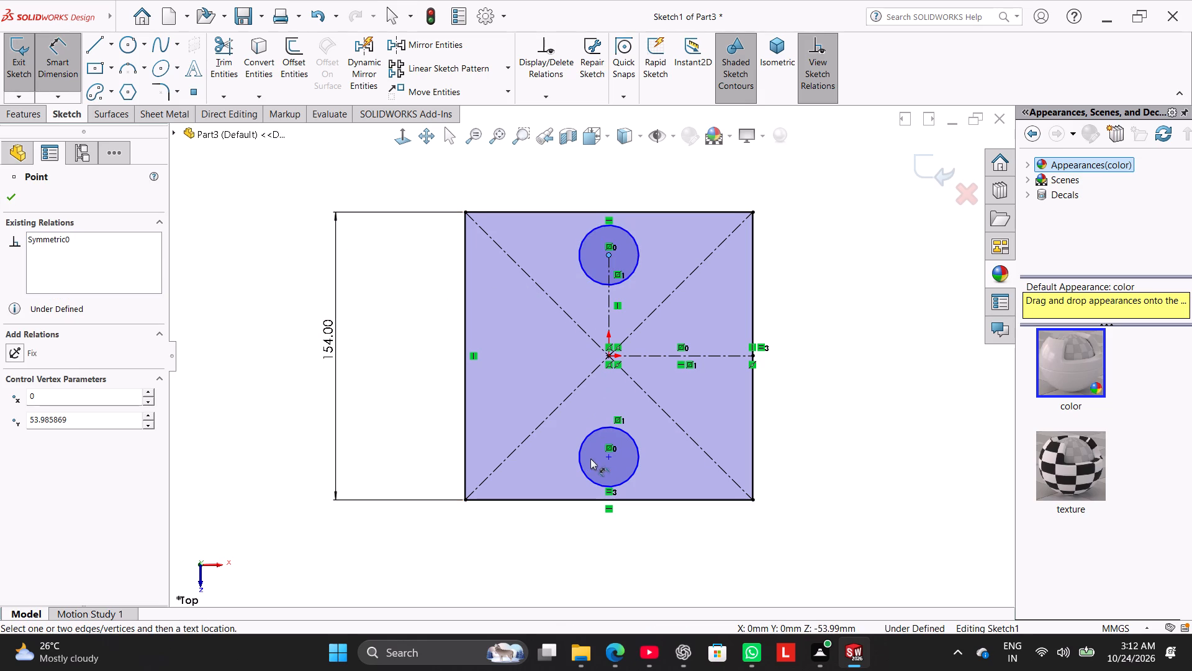
pyautogui.click(607, 458)
pyautogui.click(421, 364)
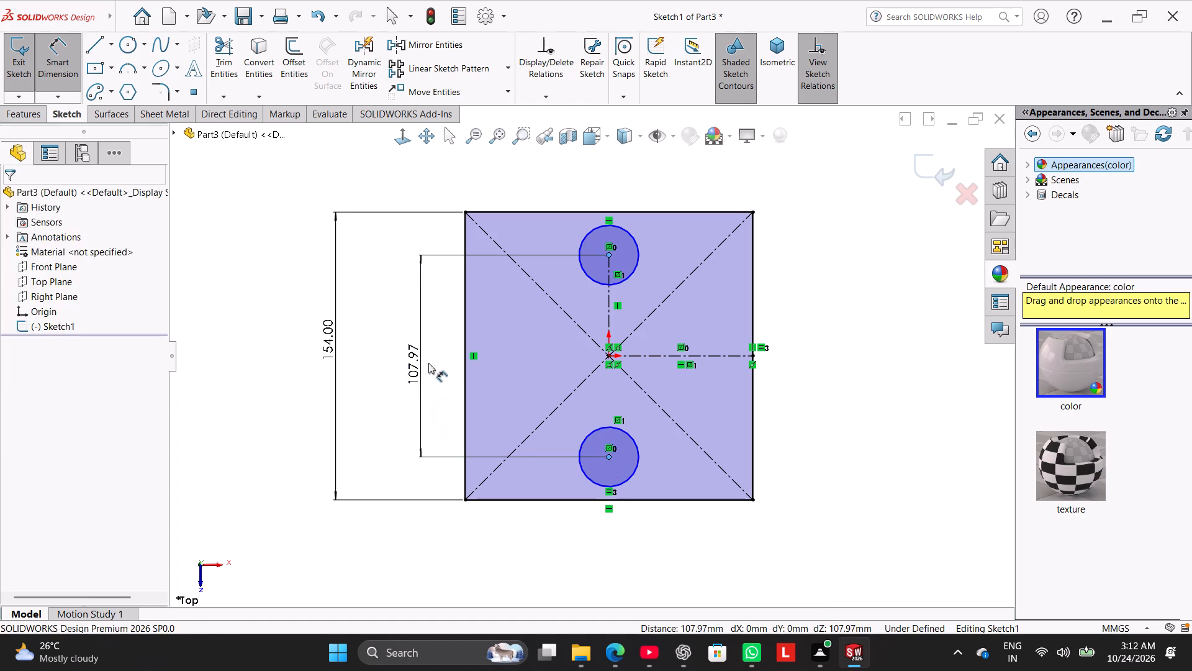
pyautogui.write('92')
pyautogui.press('Return')
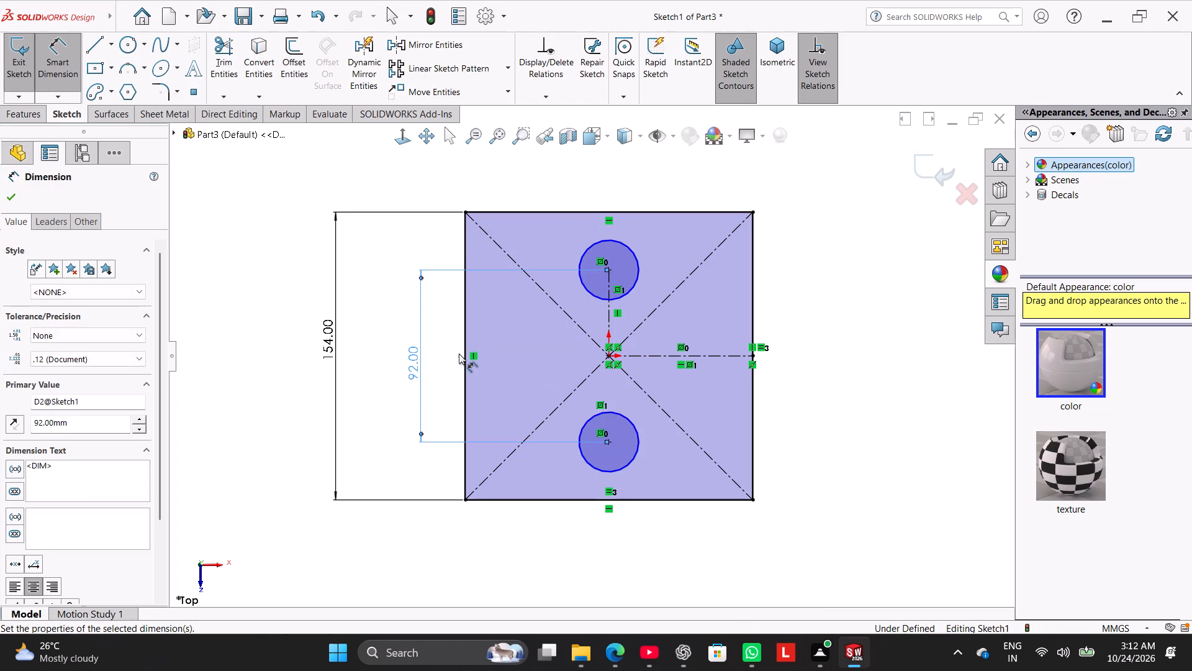
pyautogui.rightClick(816, 219)
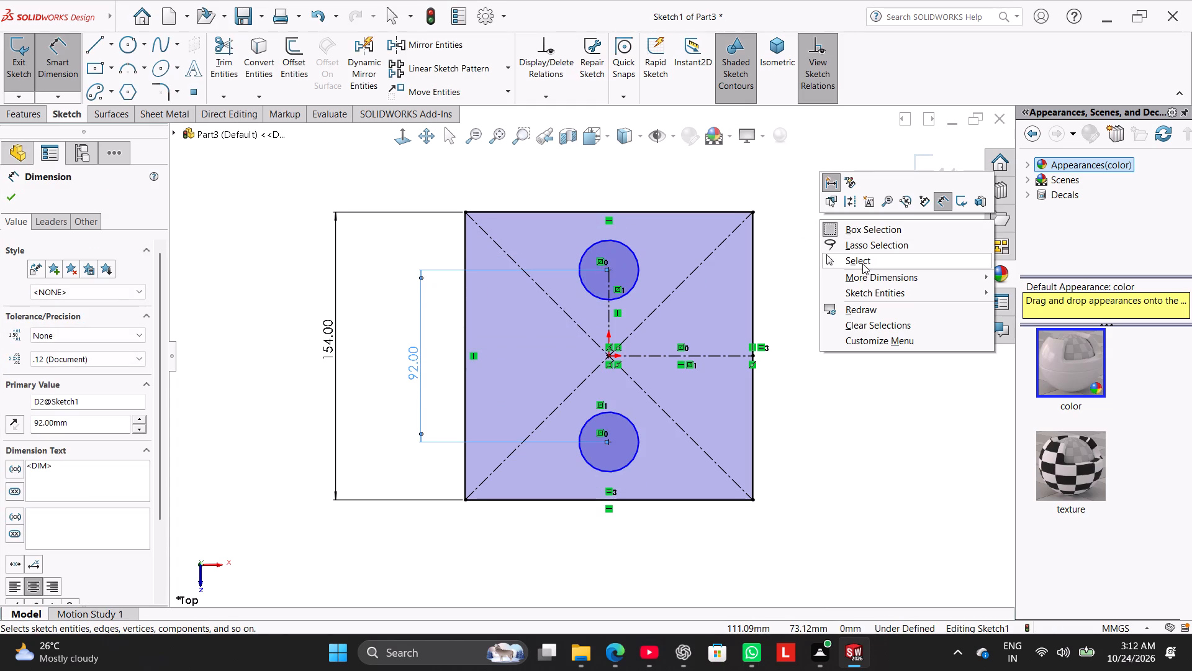
pyautogui.click(862, 263)
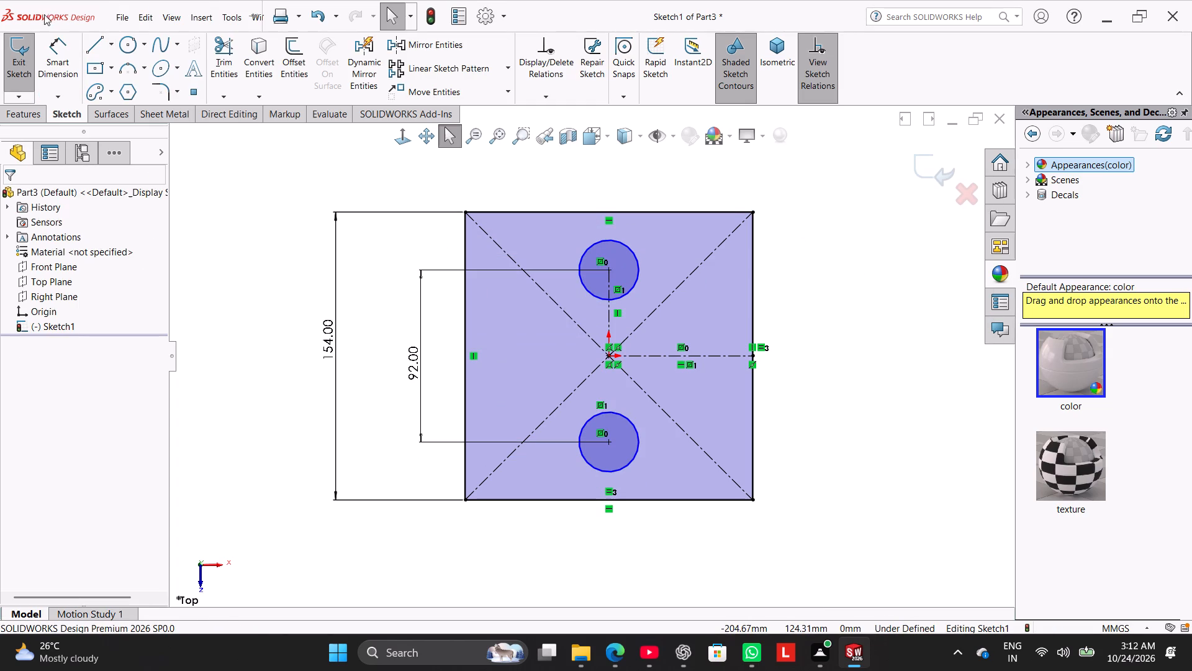
# Dimension the upper circle's diameter as 18*2, giving 36 mm.
pyautogui.click(51, 43)
pyautogui.click(591, 245)
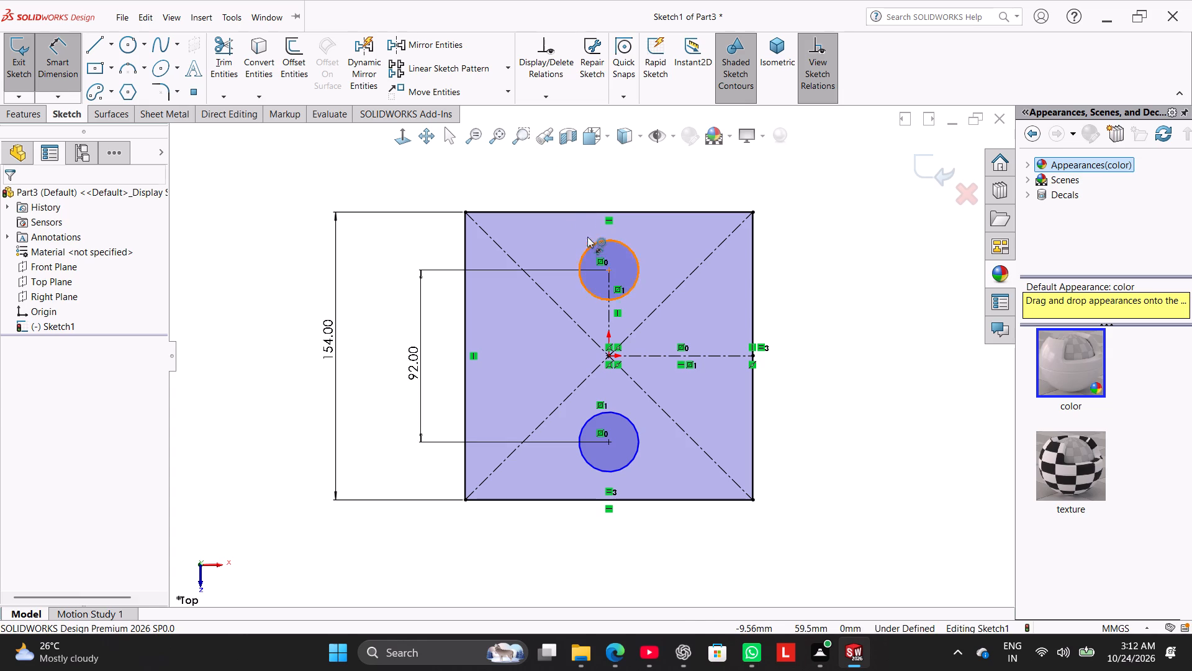
pyautogui.click(476, 171)
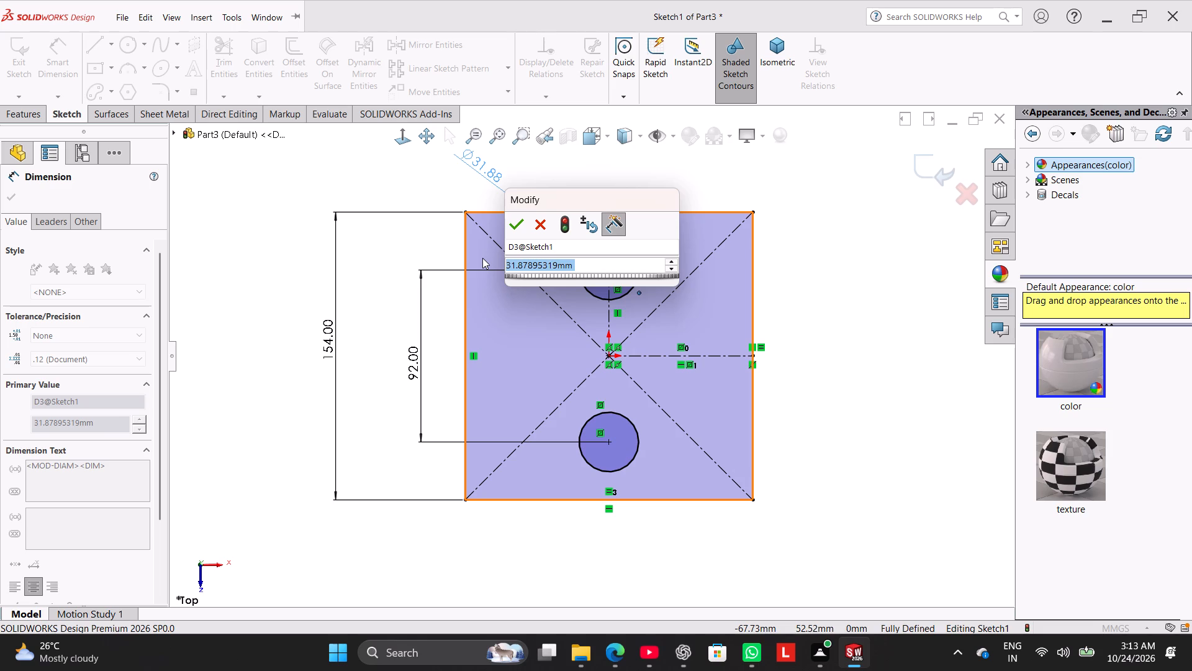
pyautogui.write('18')
pyautogui.write('*2')
pyautogui.press('Return')
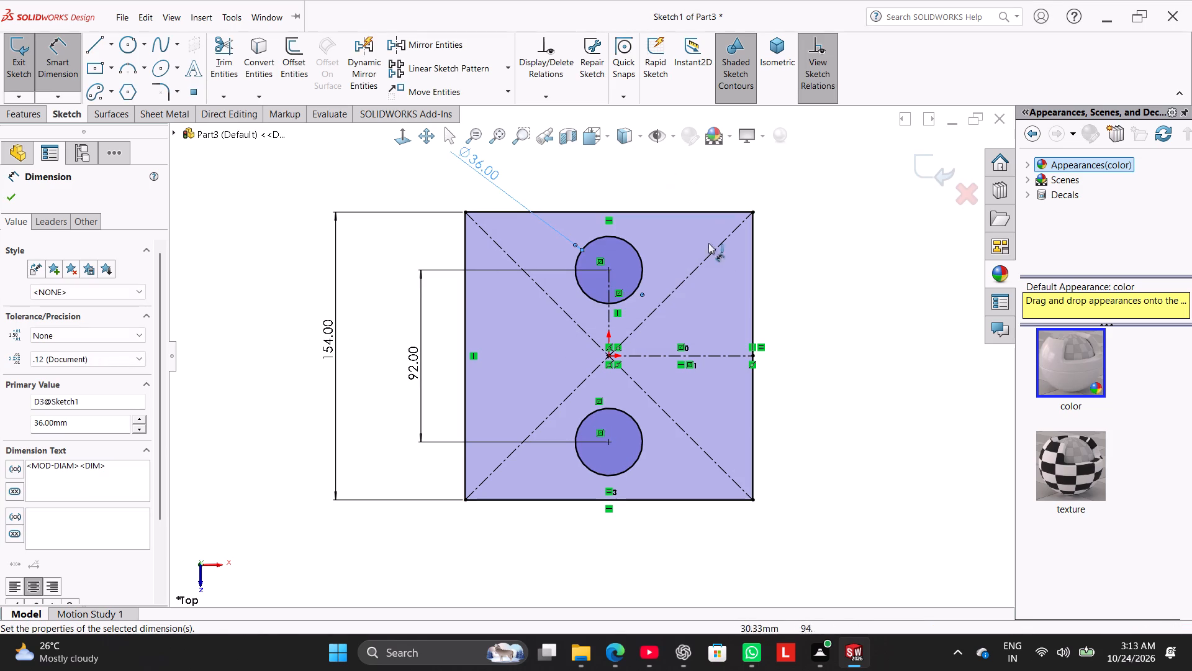
pyautogui.rightClick(877, 259)
pyautogui.click(918, 294)
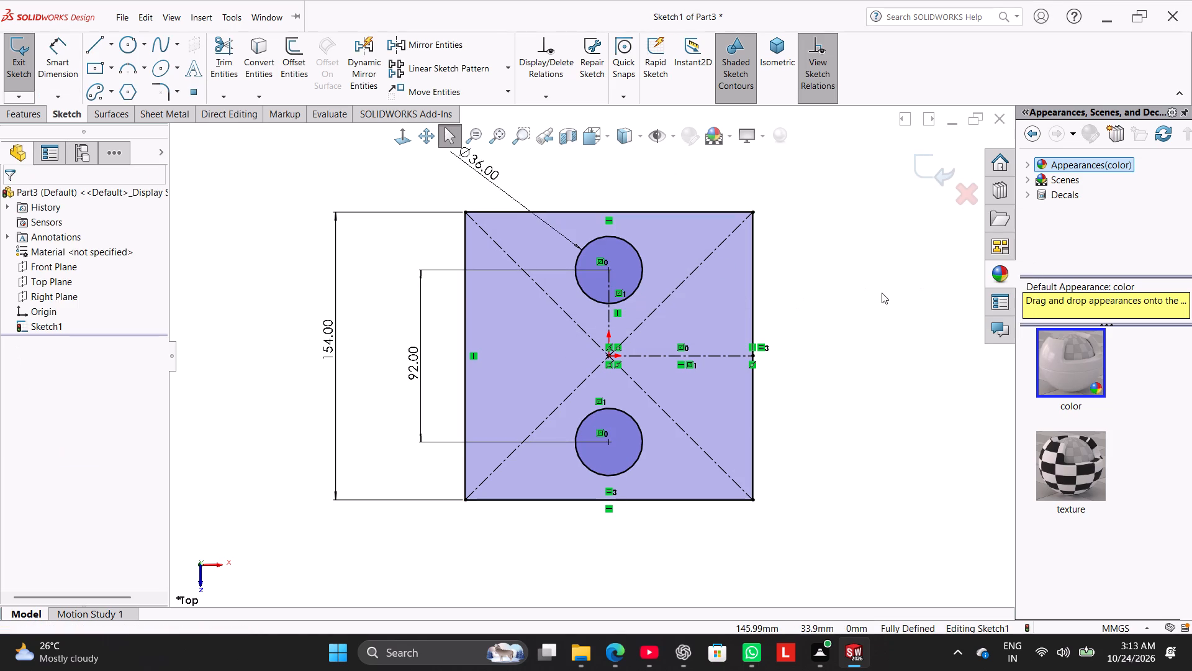
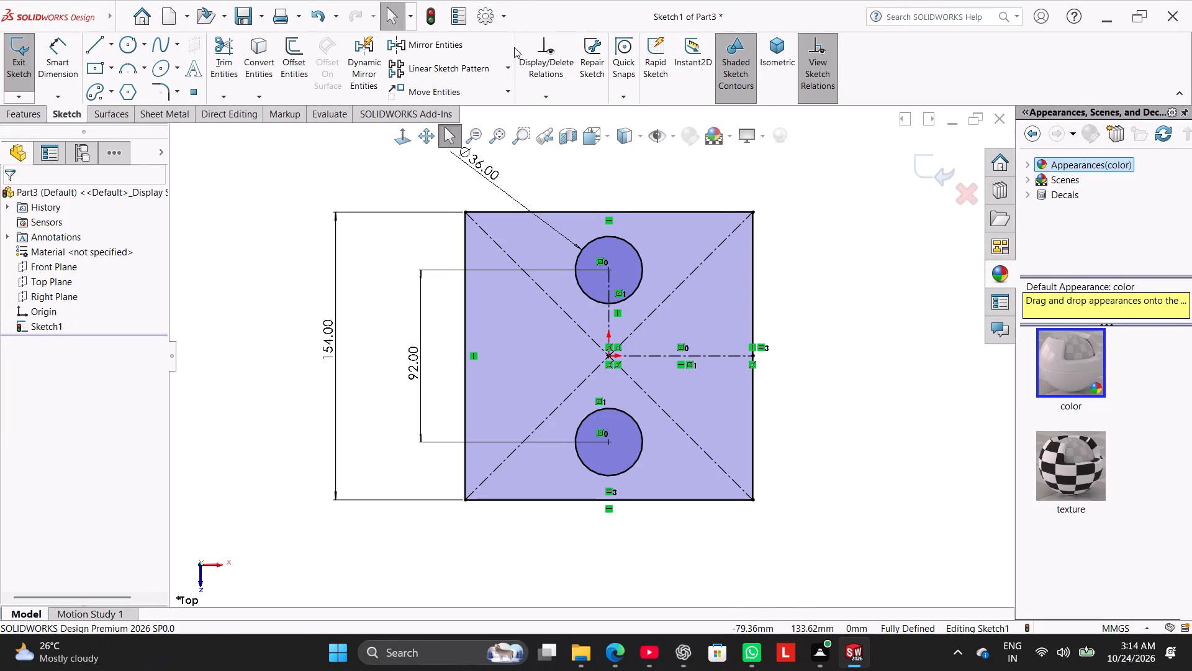
# Draw a circle centred on the origin with a radius of about 128 mm, enclosing the square.
pyautogui.click(134, 42)
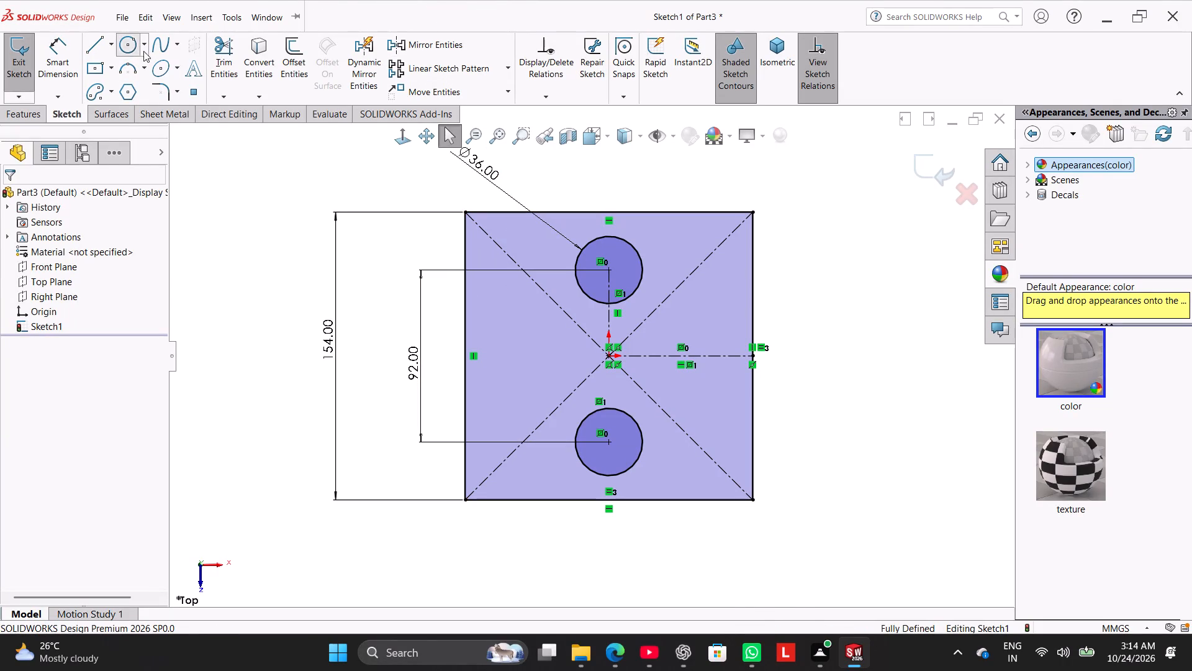
pyautogui.click(610, 357)
pyautogui.click(843, 308)
pyautogui.rightClick(863, 264)
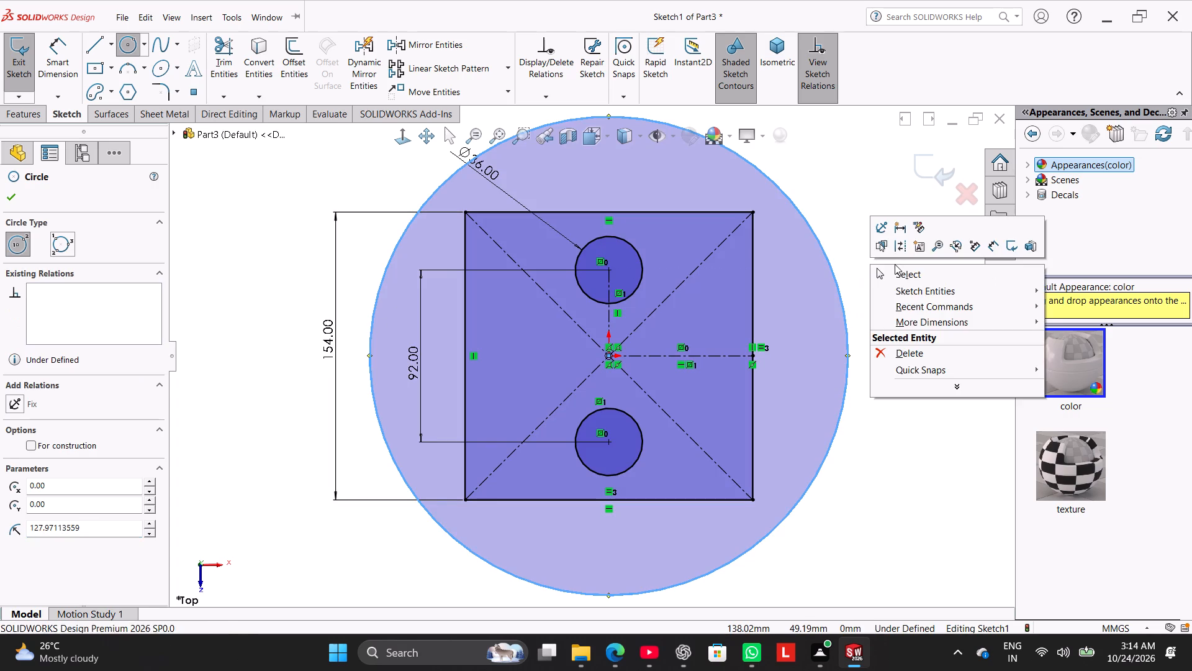
pyautogui.click(900, 271)
# Dimension the diameter of the circle centred on the origin as 62 mm.
pyautogui.moveTo(891, 270); pyautogui.dragTo(1026, 263, button='right')
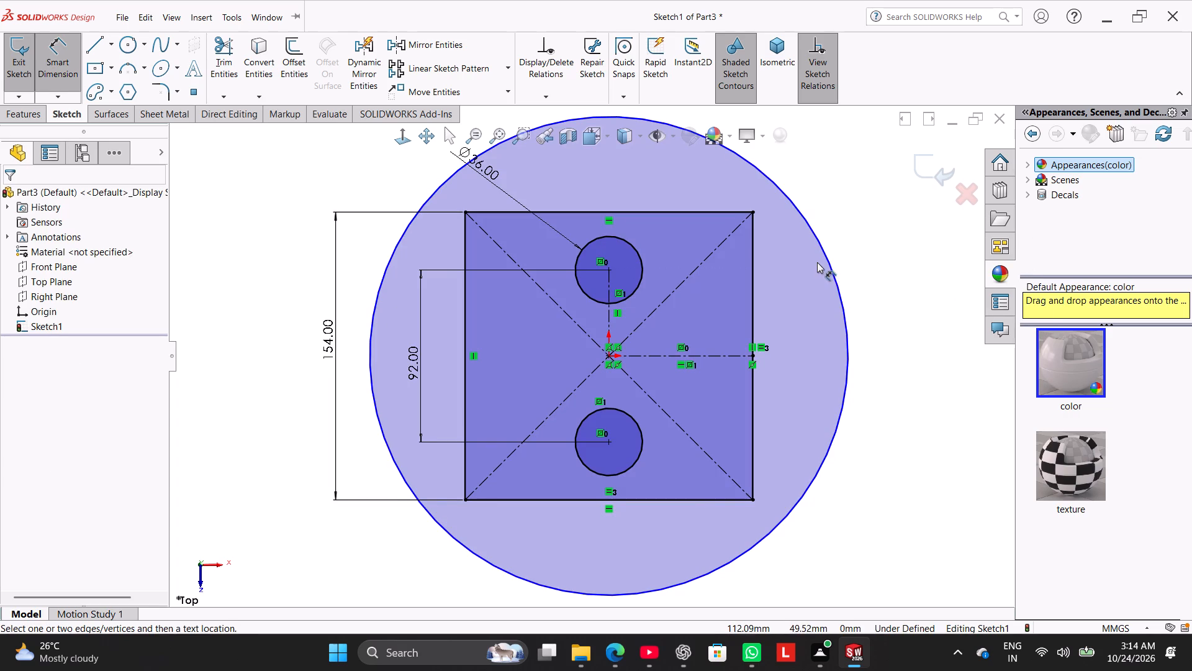
pyautogui.click(823, 253)
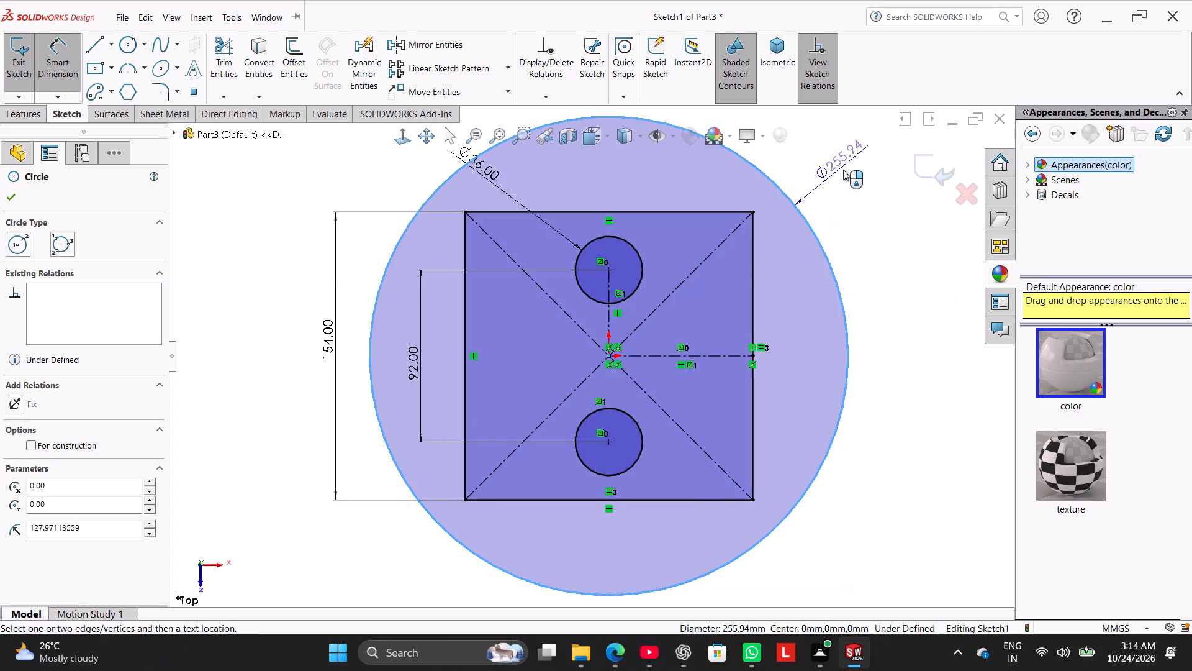
pyautogui.scroll(2, 851, 187)
pyautogui.click(820, 175)
pyautogui.write('62')
pyautogui.press('Return')
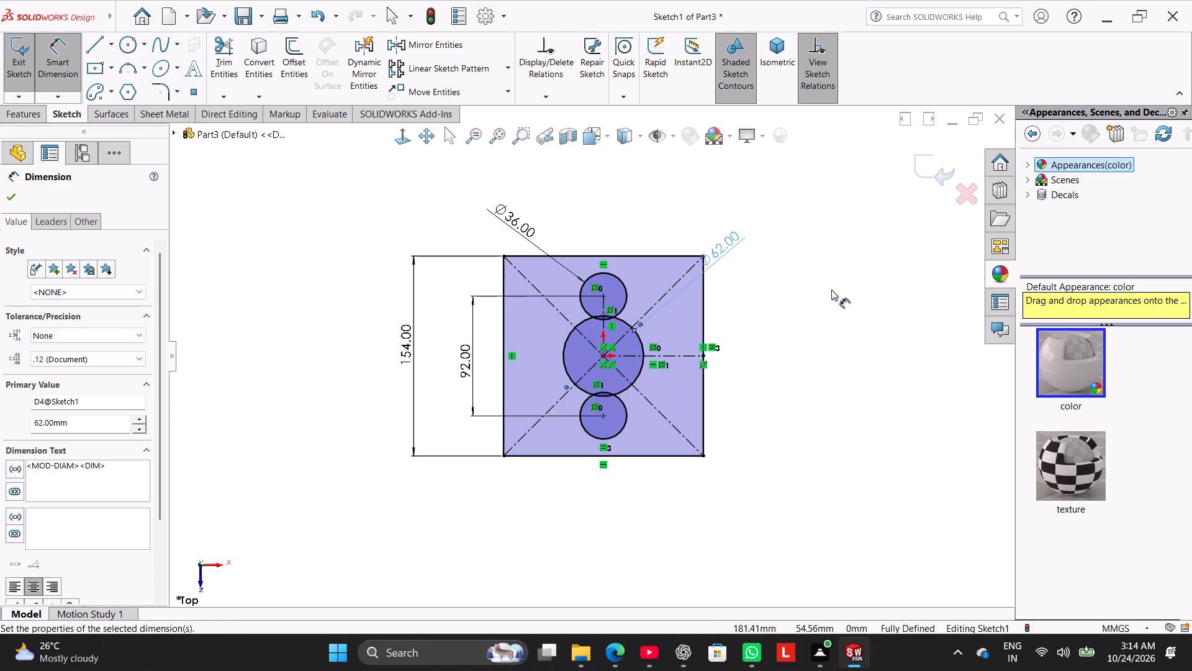
pyautogui.rightClick(823, 298)
pyautogui.click(869, 340)
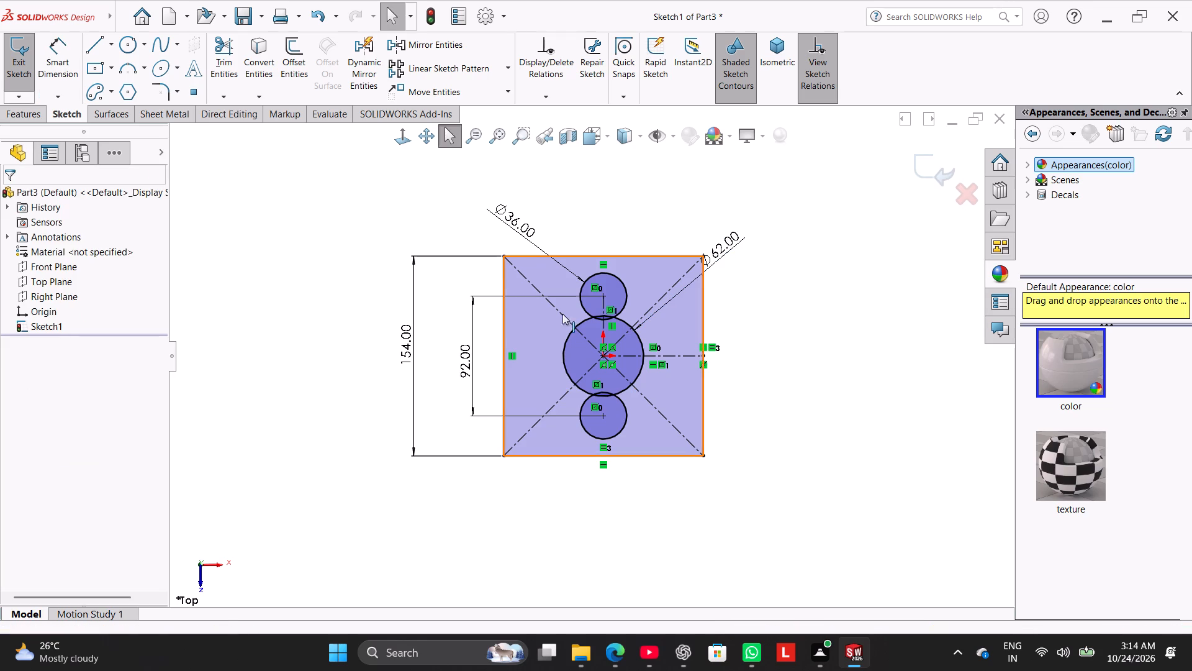
# Convert the 62 mm centre circle to construction geometry.
pyautogui.scroll(-3, 600, 299)
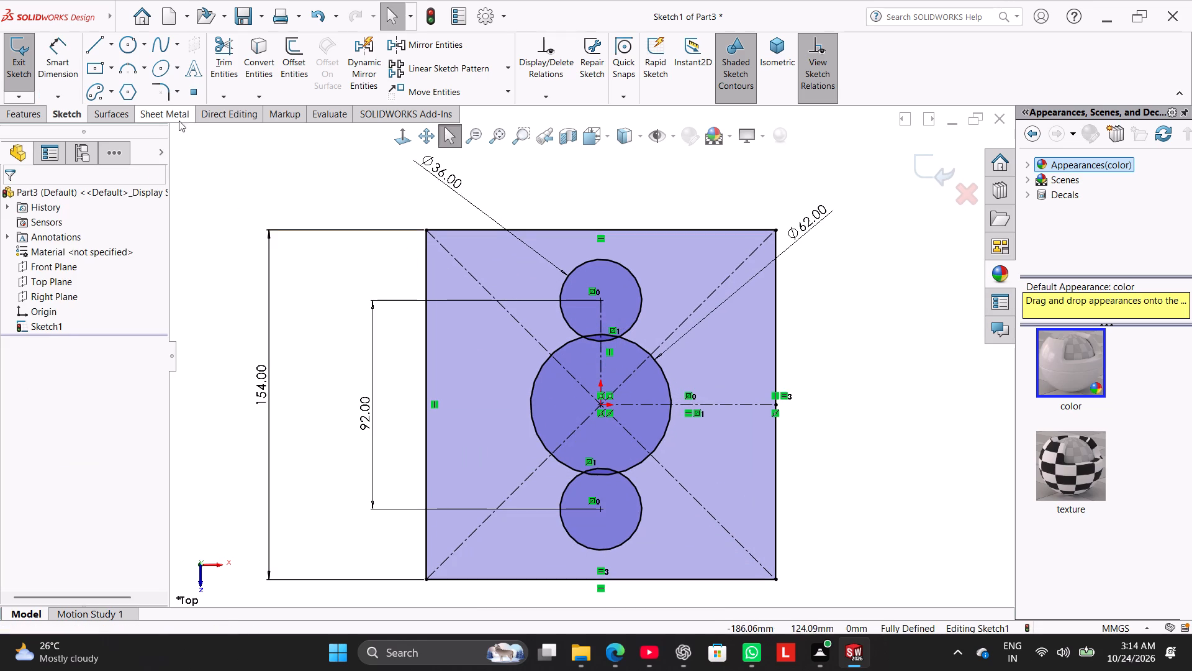
pyautogui.rightClick(568, 344)
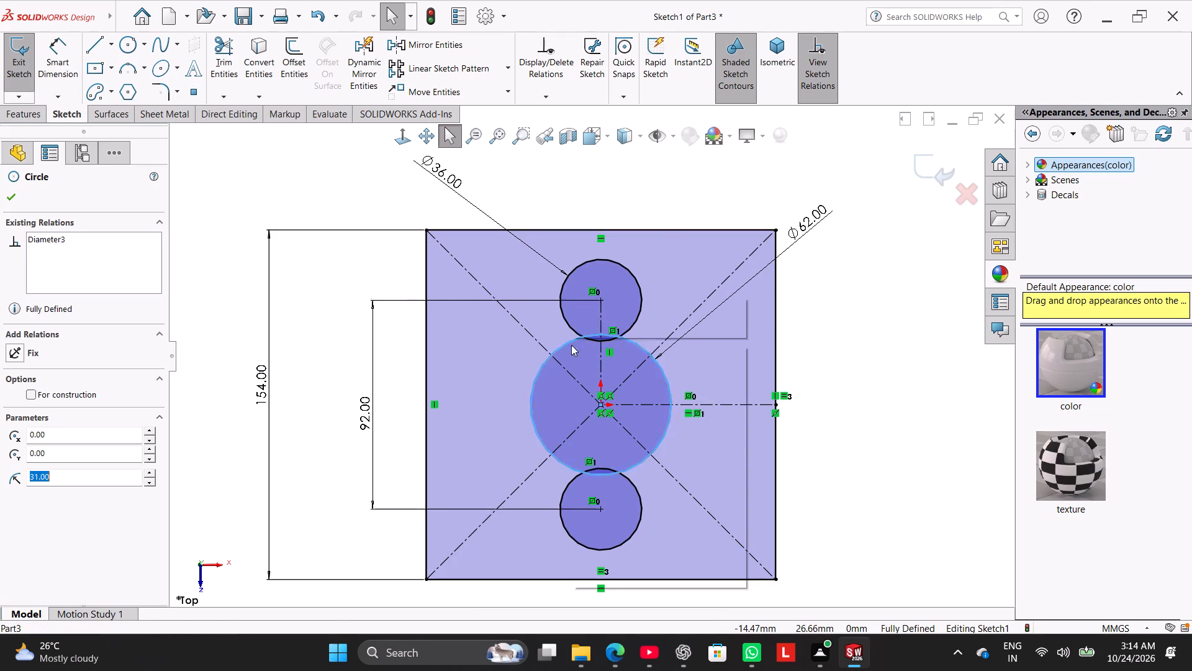
pyautogui.click(610, 327)
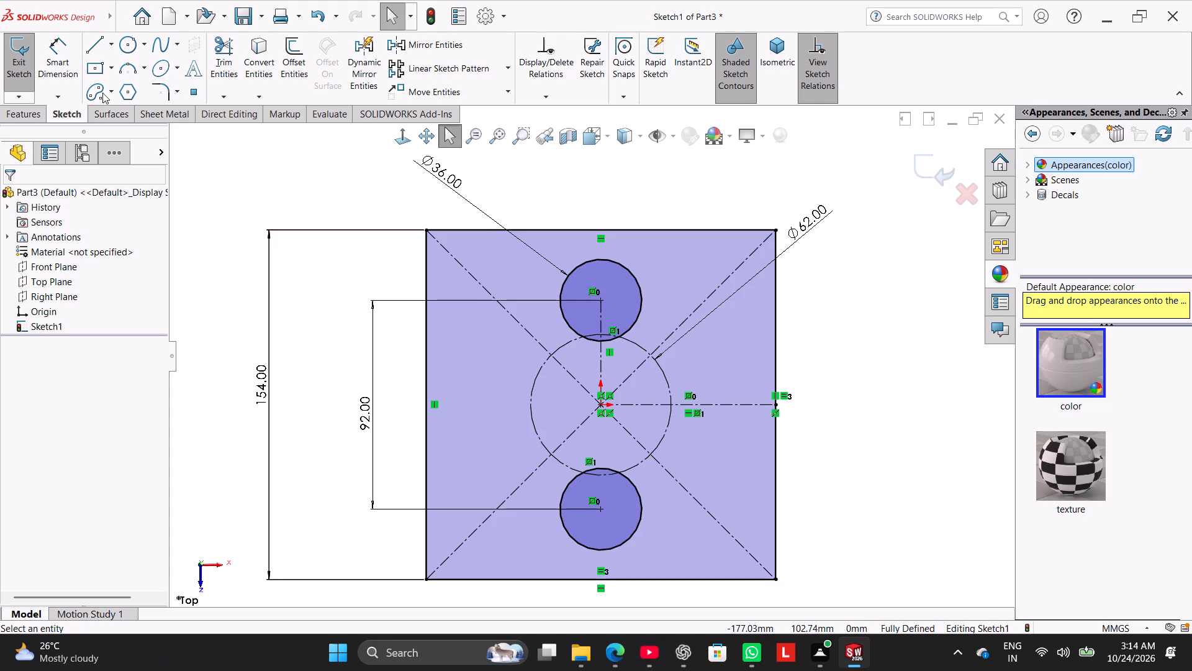
# Draw a line tangent to the left sides of the upper 36 mm circle and the 62 mm construction circle.
pyautogui.click(93, 40)
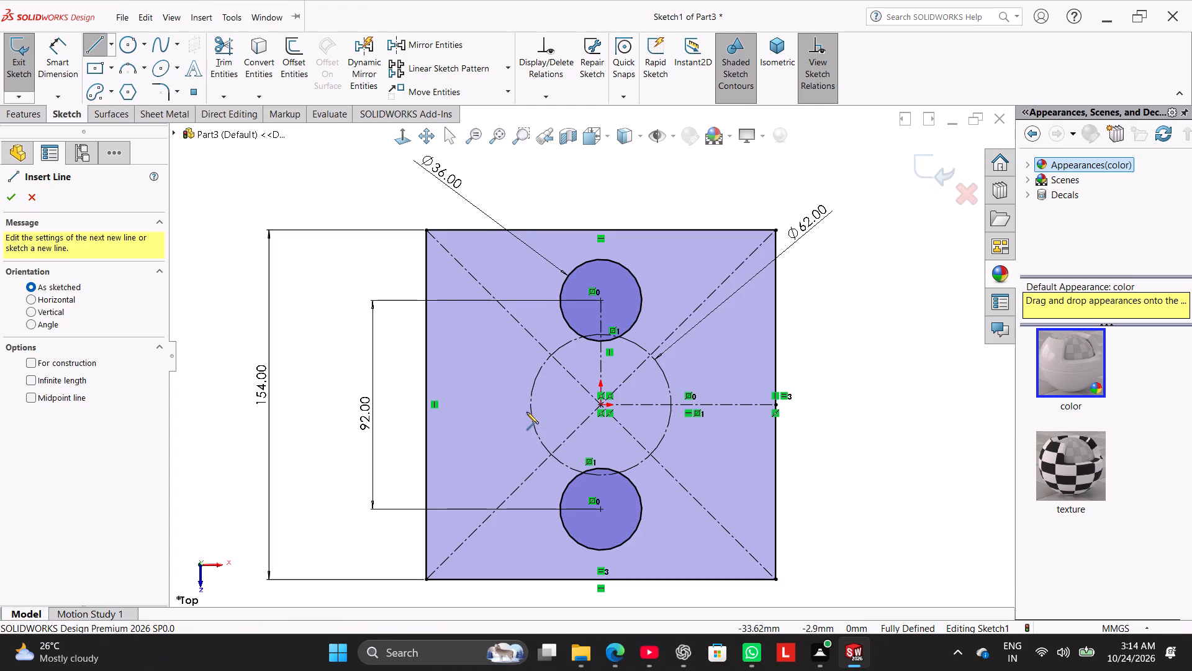
pyautogui.click(561, 308)
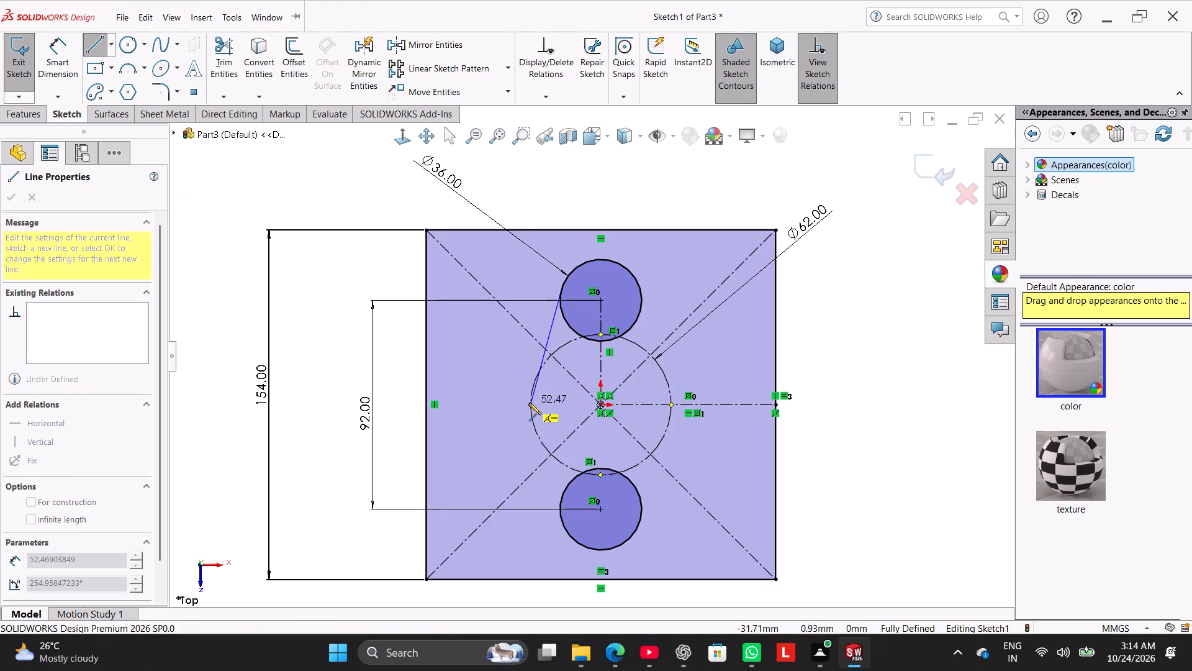
pyautogui.click(529, 395)
pyautogui.rightClick(286, 165)
pyautogui.click(299, 175)
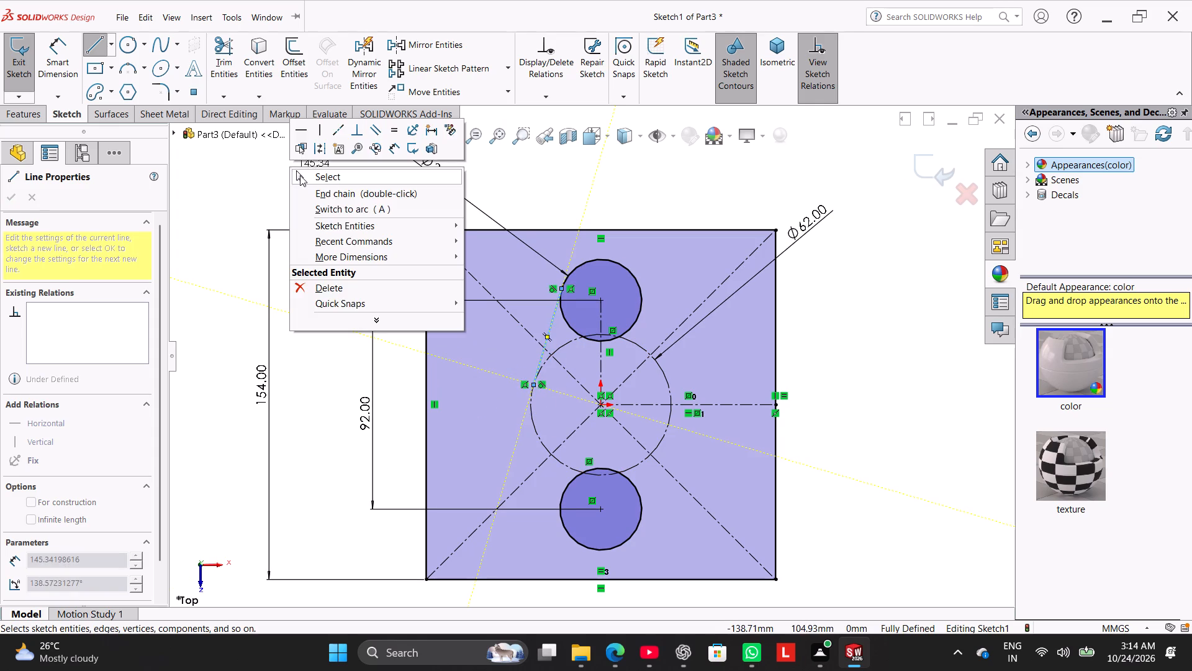
# Mirror the tangent line about the vertical centerline.
pyautogui.keyDown('ctrl'); pyautogui.click(551, 321); pyautogui.keyUp('ctrl')
pyautogui.keyDown('ctrl'); pyautogui.click(600, 352); pyautogui.keyUp('ctrl')
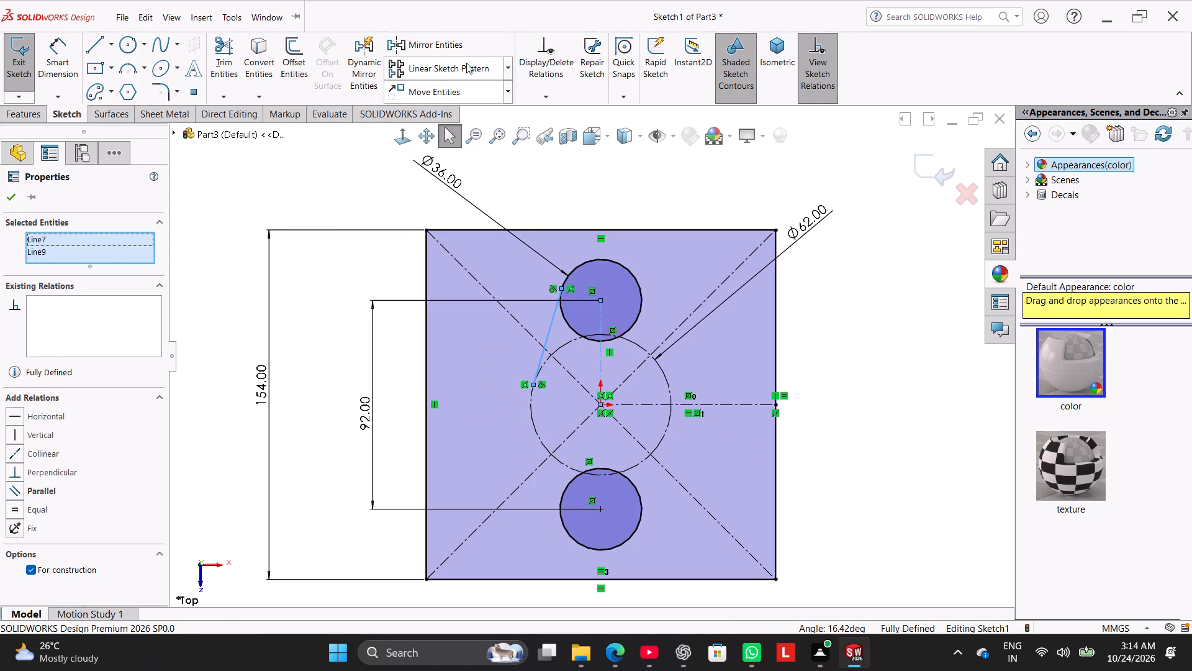
pyautogui.click(467, 51)
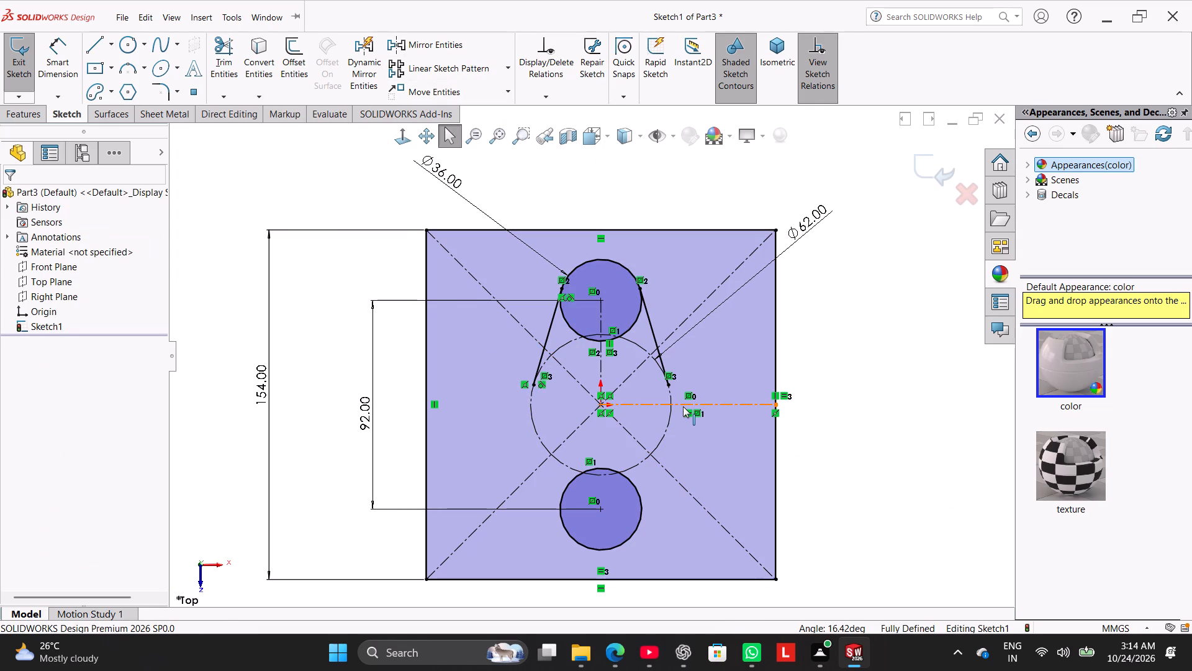
# Mirror both upper tangent lines about the horizontal centerline to join the centre circle with the lower circle.
pyautogui.keyDown('ctrl'); pyautogui.click(656, 334); pyautogui.keyUp('ctrl')
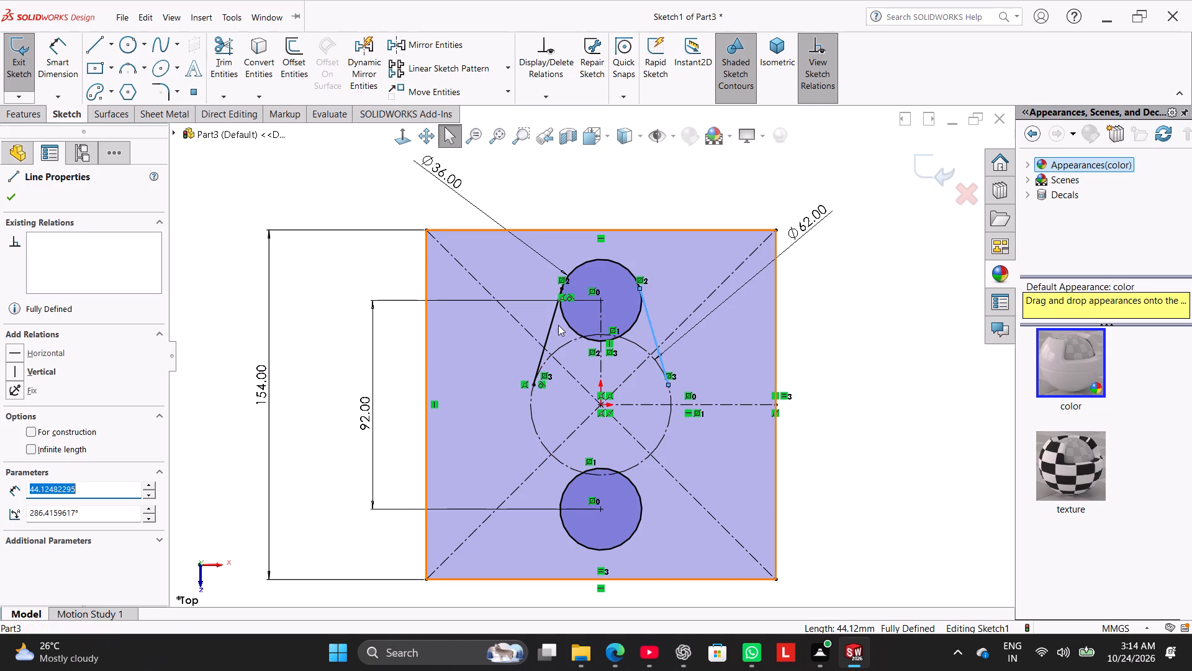
pyautogui.keyDown('ctrl'); pyautogui.click(554, 319); pyautogui.keyUp('ctrl')
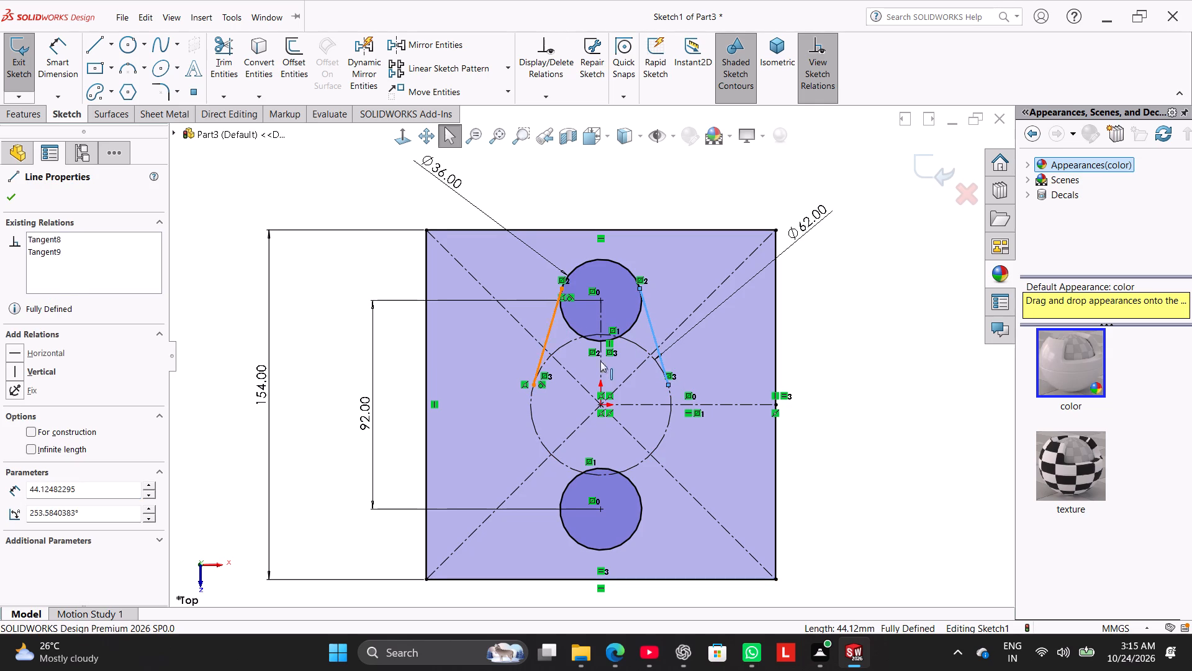
pyautogui.keyDown('ctrl'); pyautogui.click(718, 406); pyautogui.keyUp('ctrl')
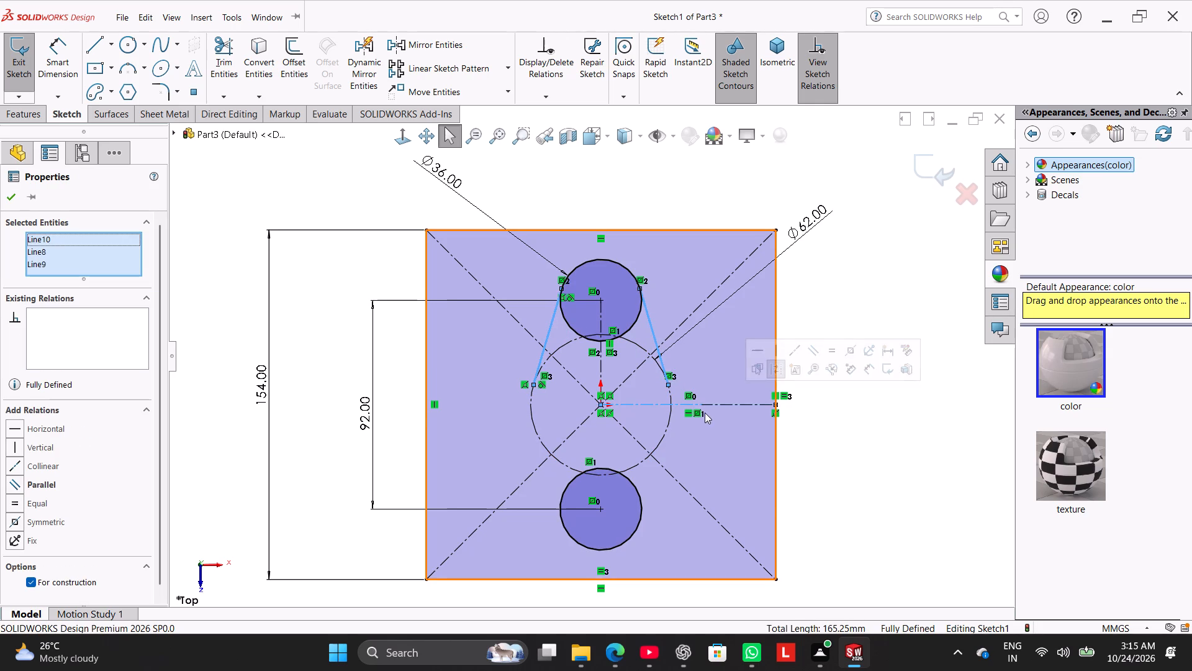
pyautogui.click(454, 40)
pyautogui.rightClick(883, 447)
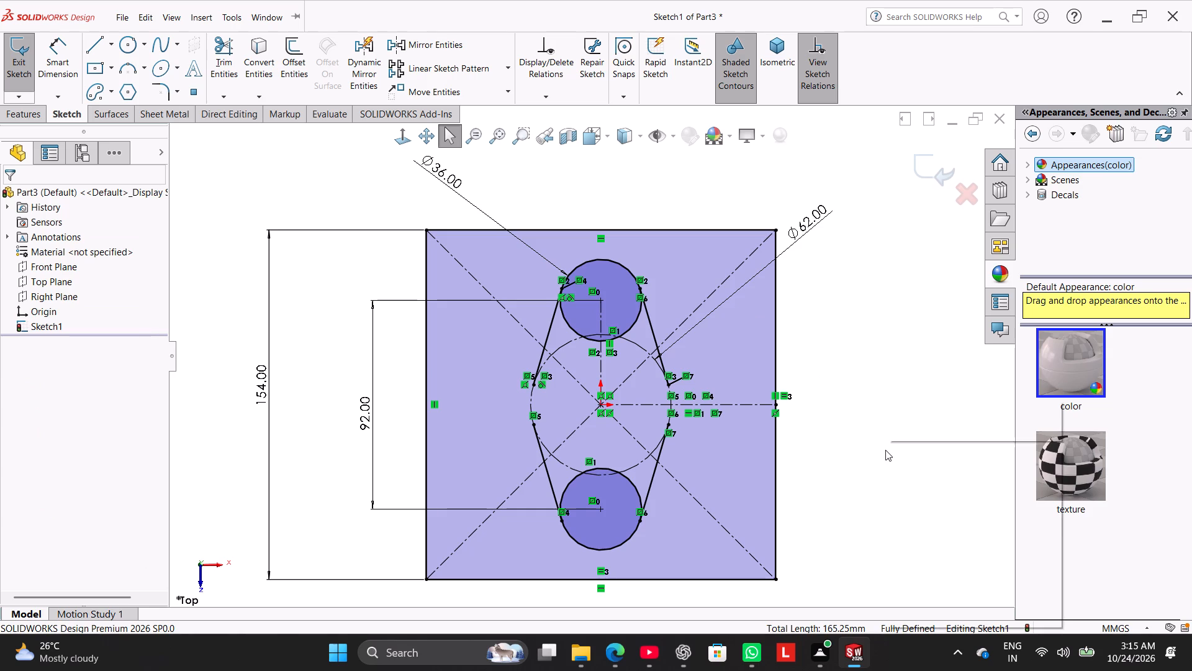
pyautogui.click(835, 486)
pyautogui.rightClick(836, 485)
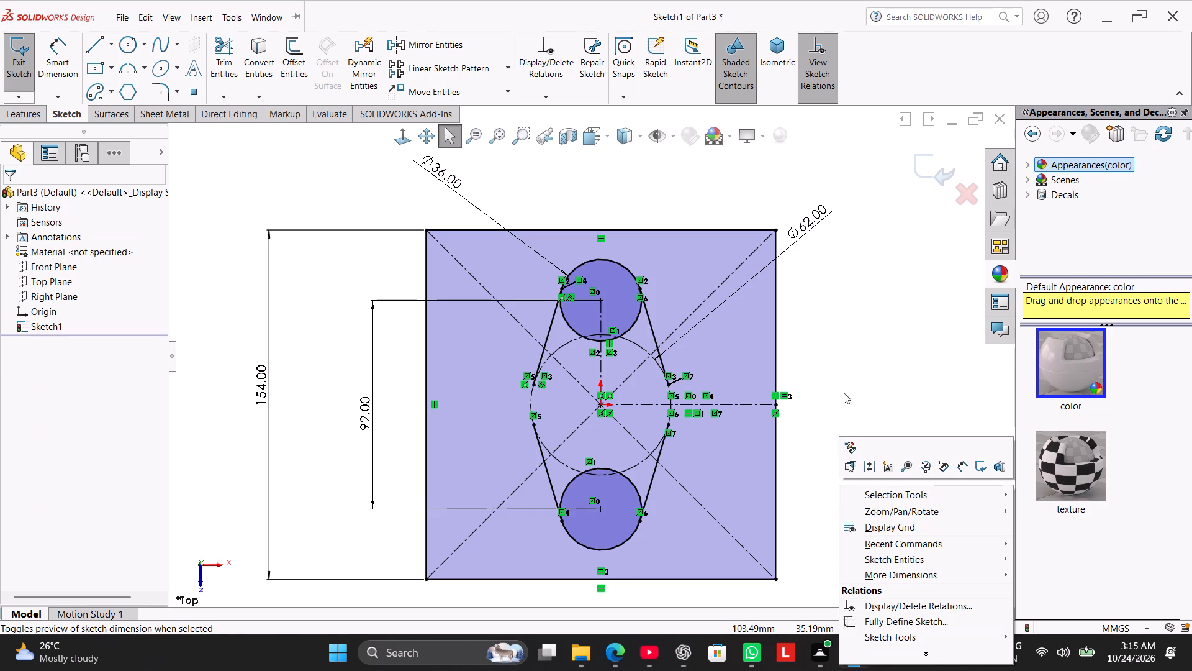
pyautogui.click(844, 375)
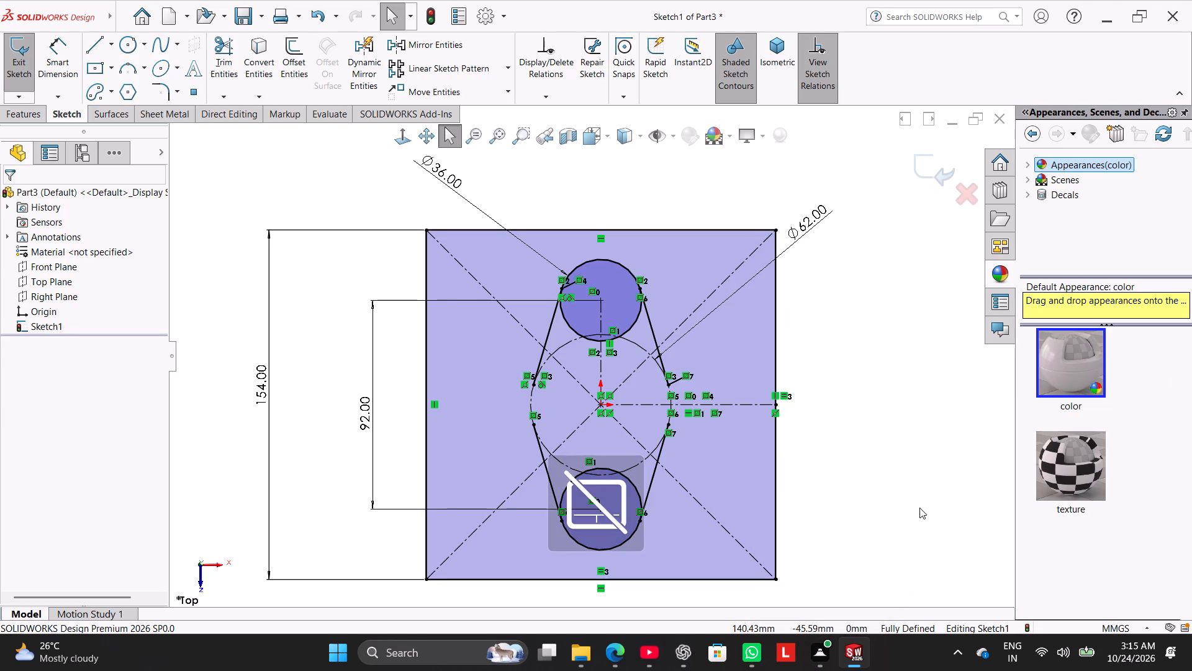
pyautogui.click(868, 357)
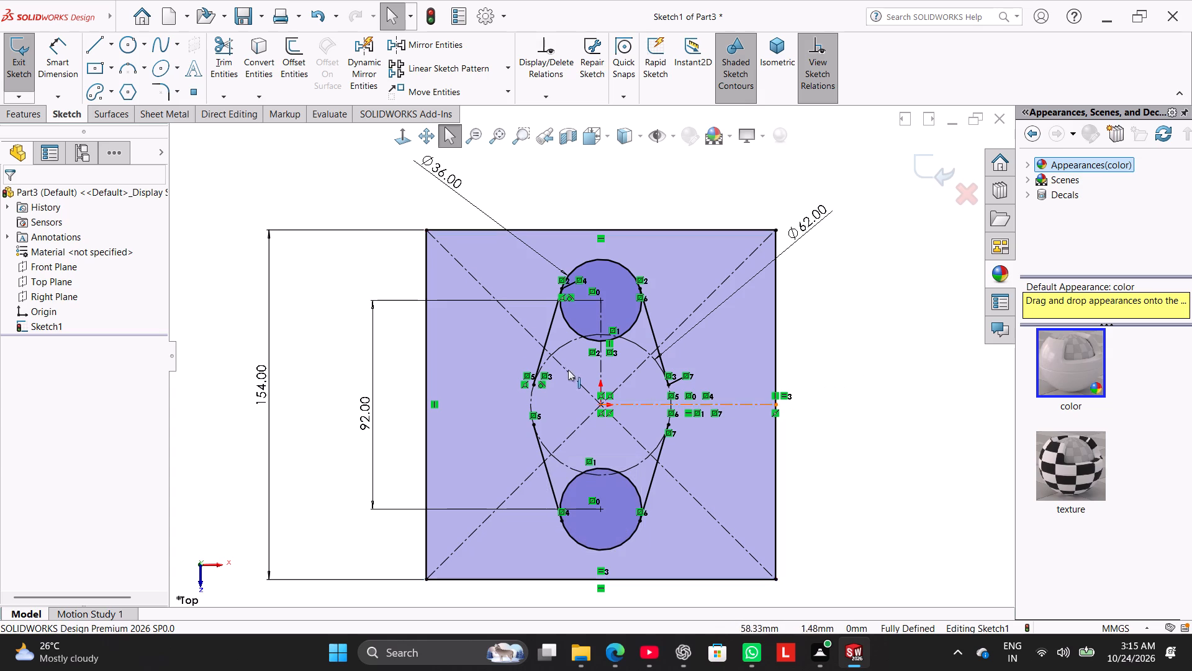
# Draw a horizontal line above the horizontal centerline, from inside the square's right edge to the upper-right tangent line.
pyautogui.click(102, 44)
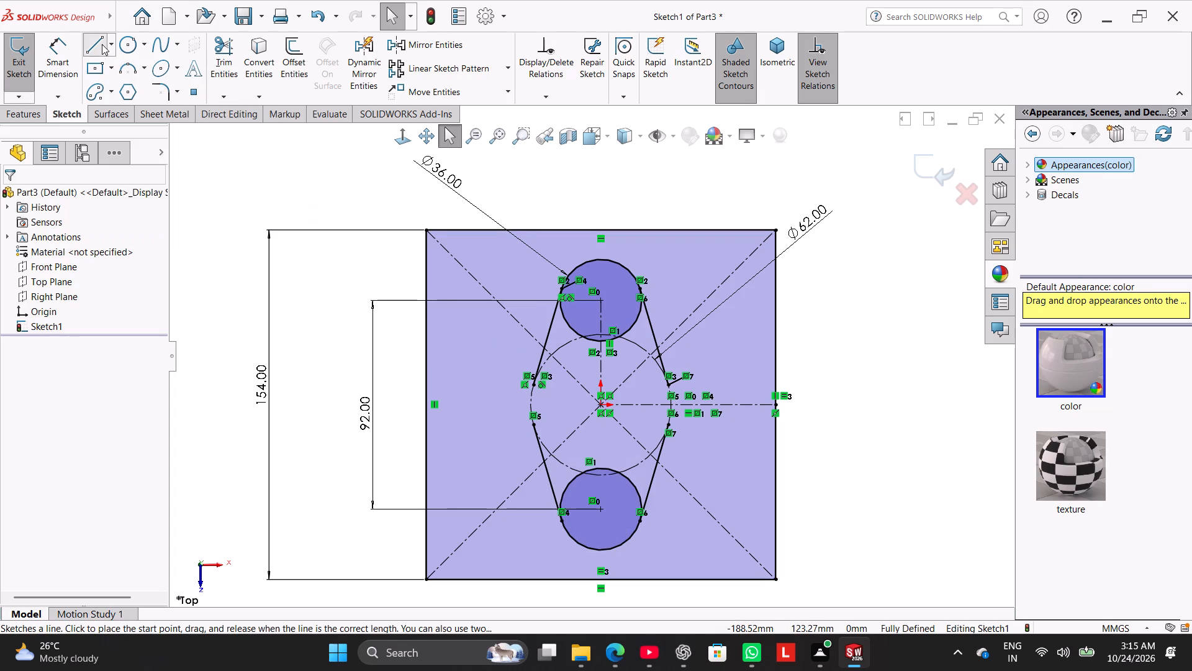
pyautogui.scroll(-2, 684, 358)
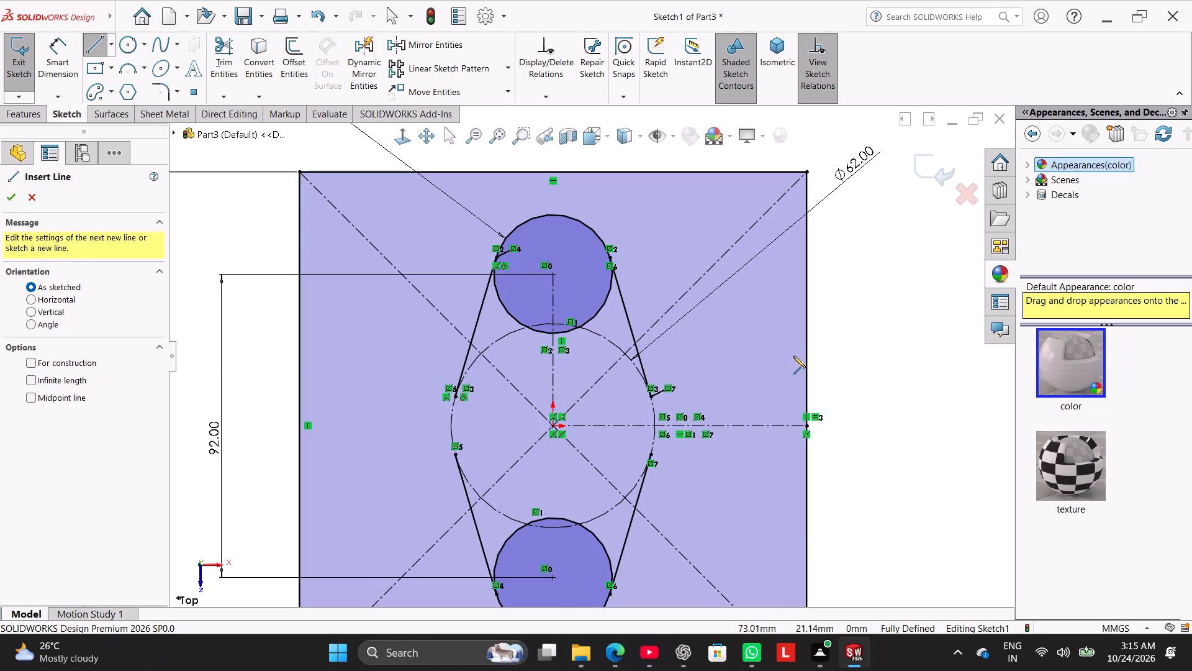
pyautogui.click(783, 360)
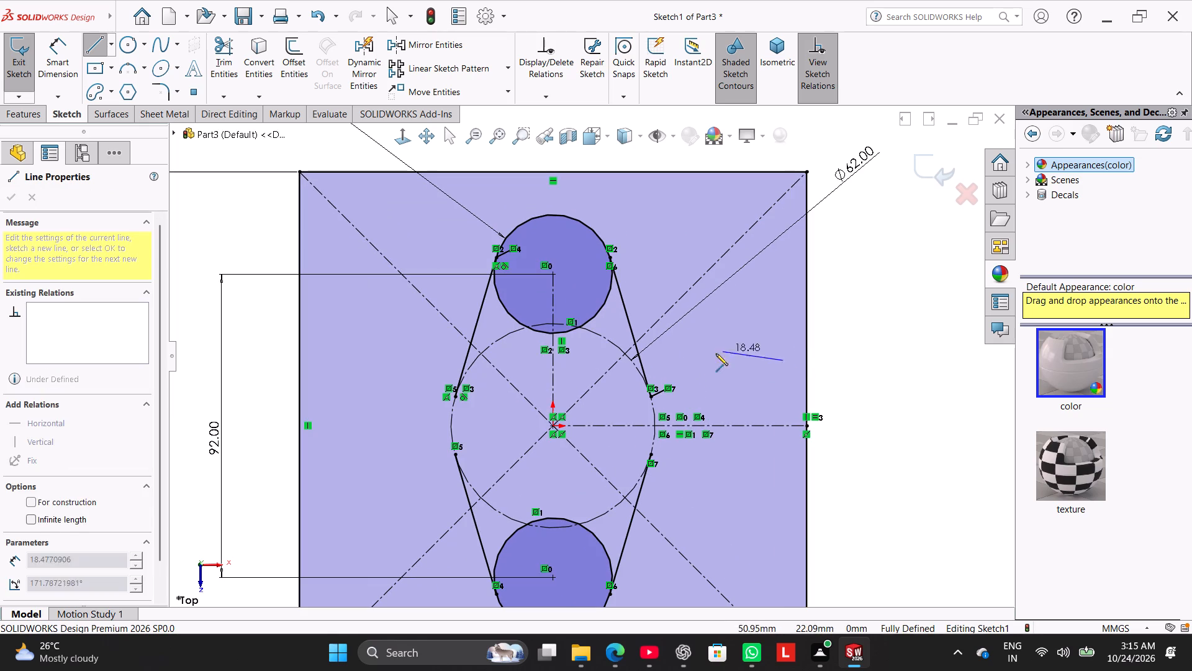
pyautogui.click(639, 360)
pyautogui.rightClick(710, 328)
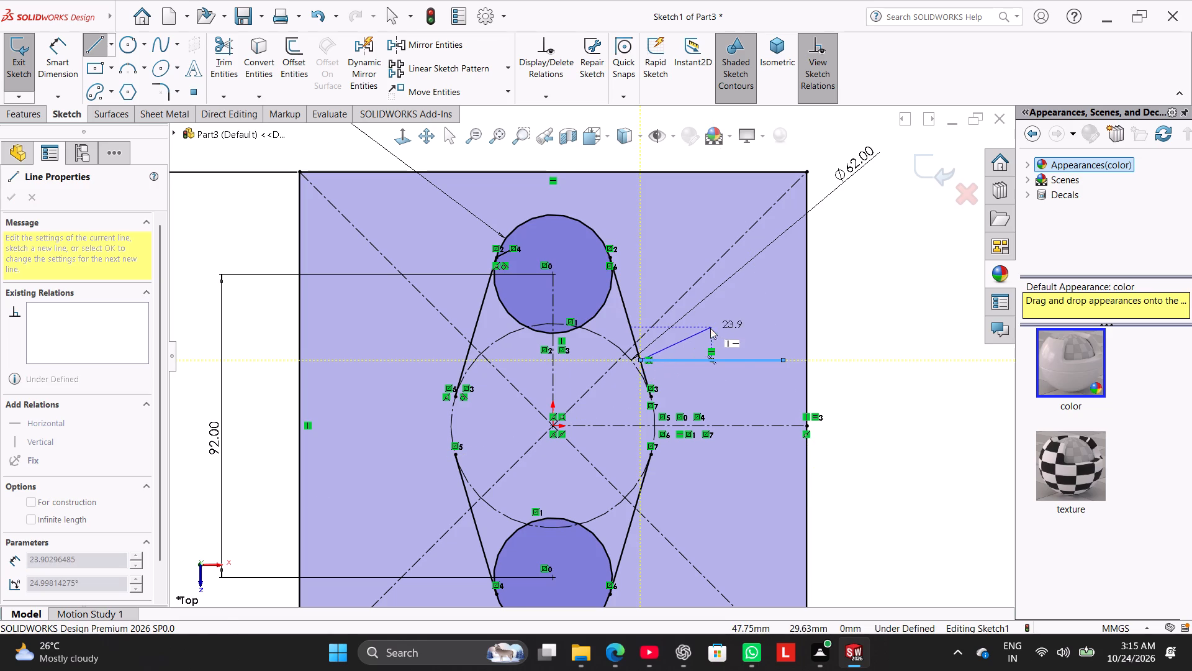
pyautogui.click(723, 334)
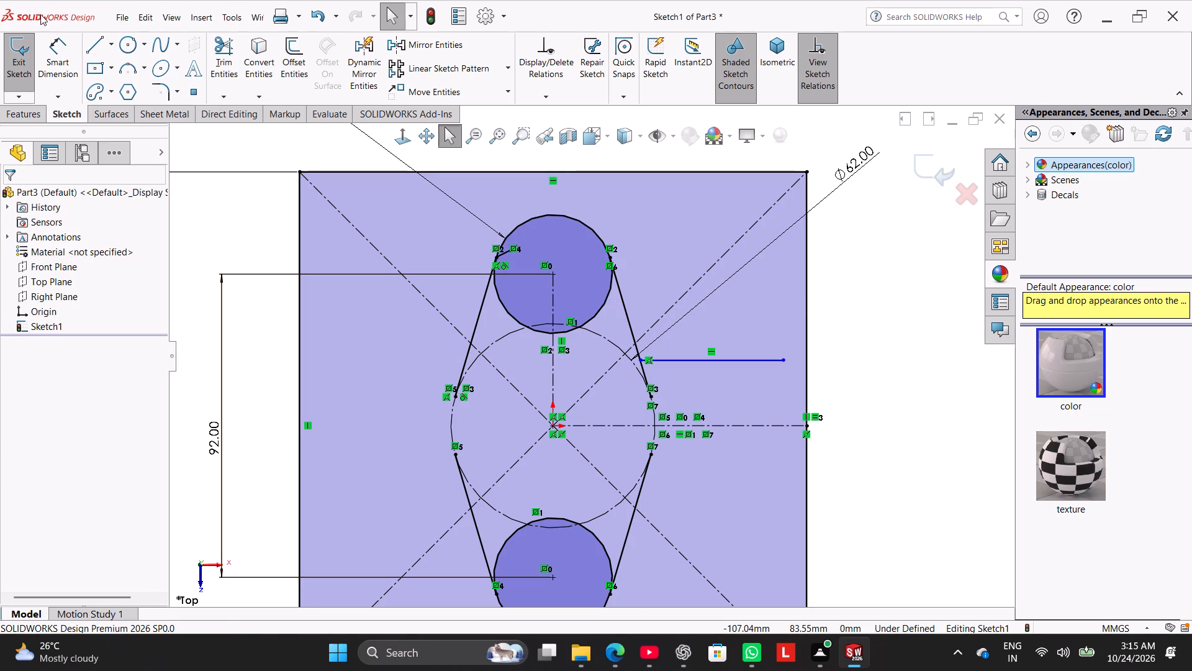
# From the horizontal line's outer end, draw a line about 6.86 mm down, one horizontally back, and one down to the construction circle's right quadrant.
pyautogui.click(87, 45)
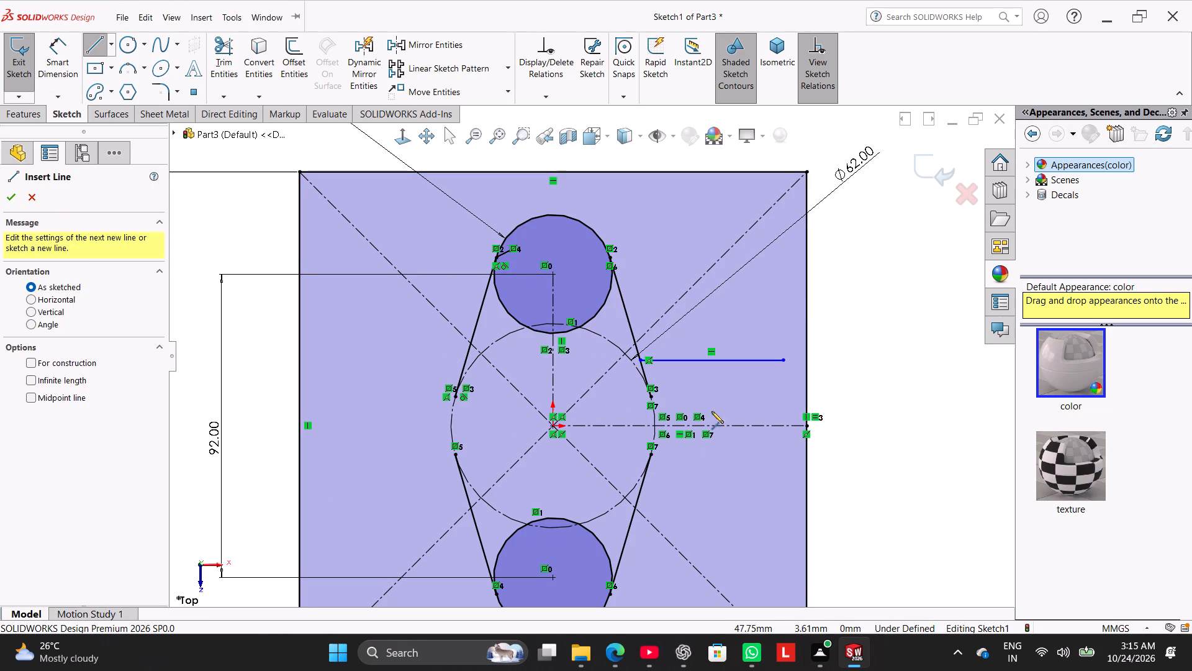
pyautogui.scroll(-2, 742, 376)
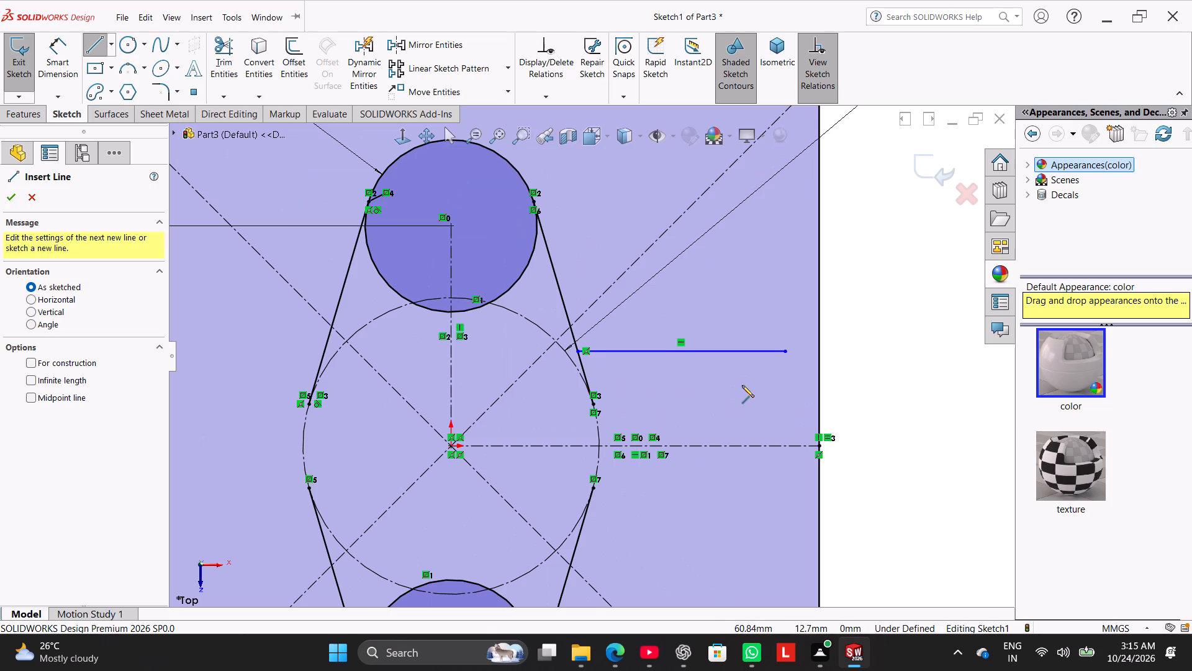
pyautogui.click(786, 351)
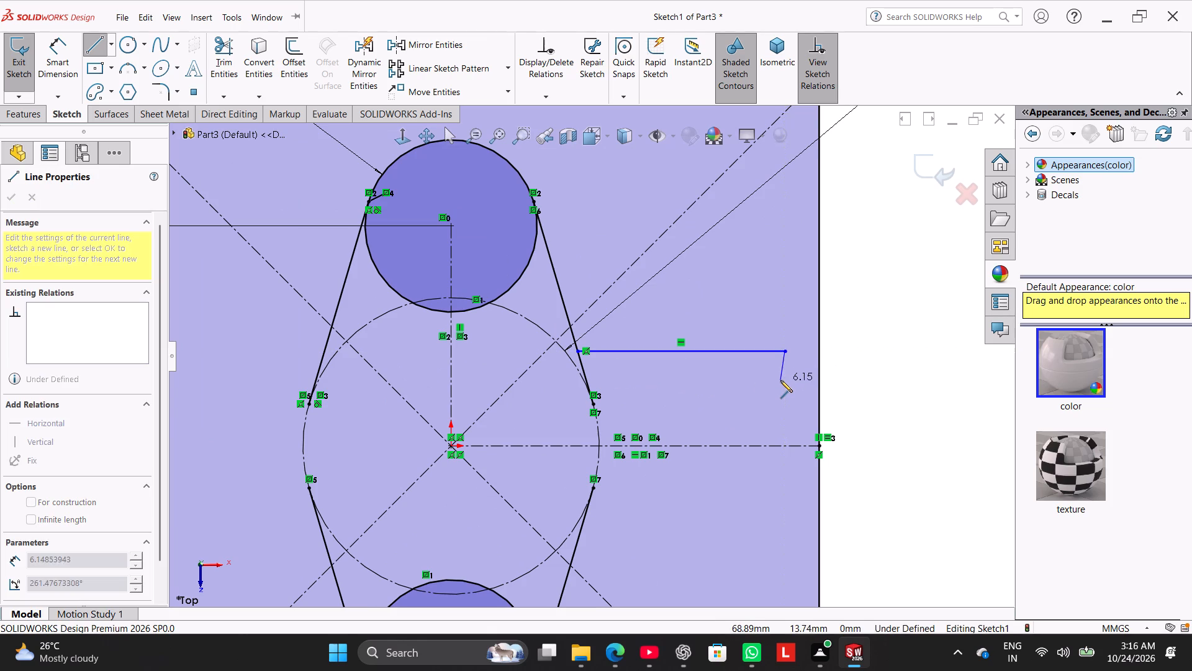
pyautogui.click(783, 384)
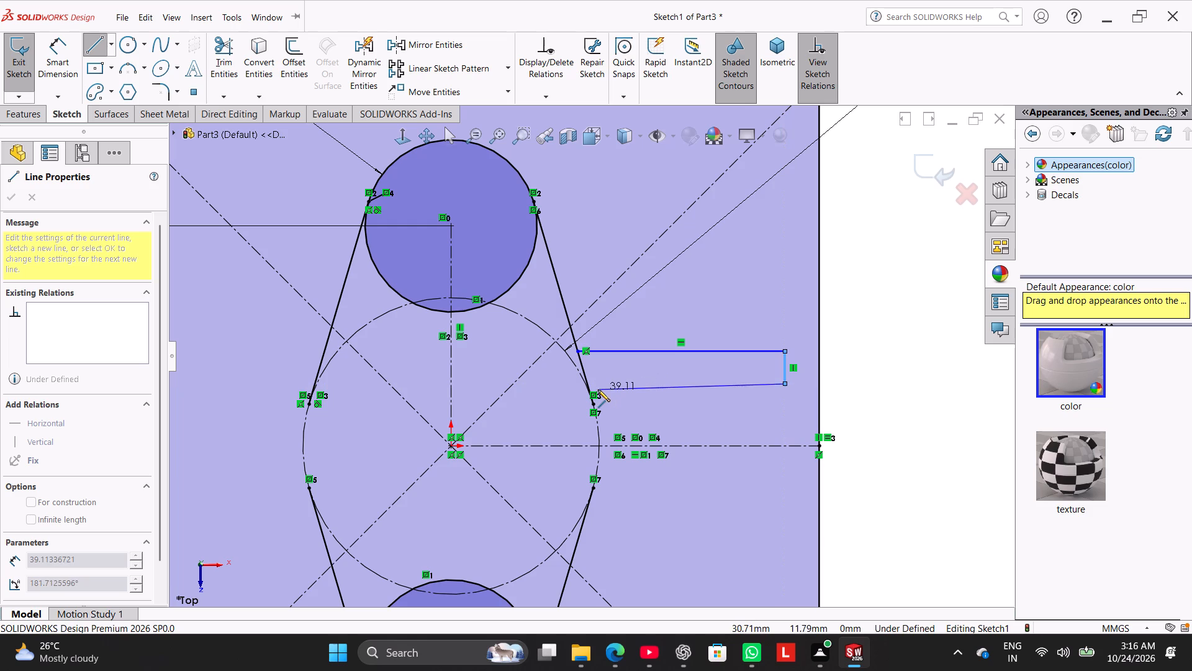
pyautogui.click(599, 383)
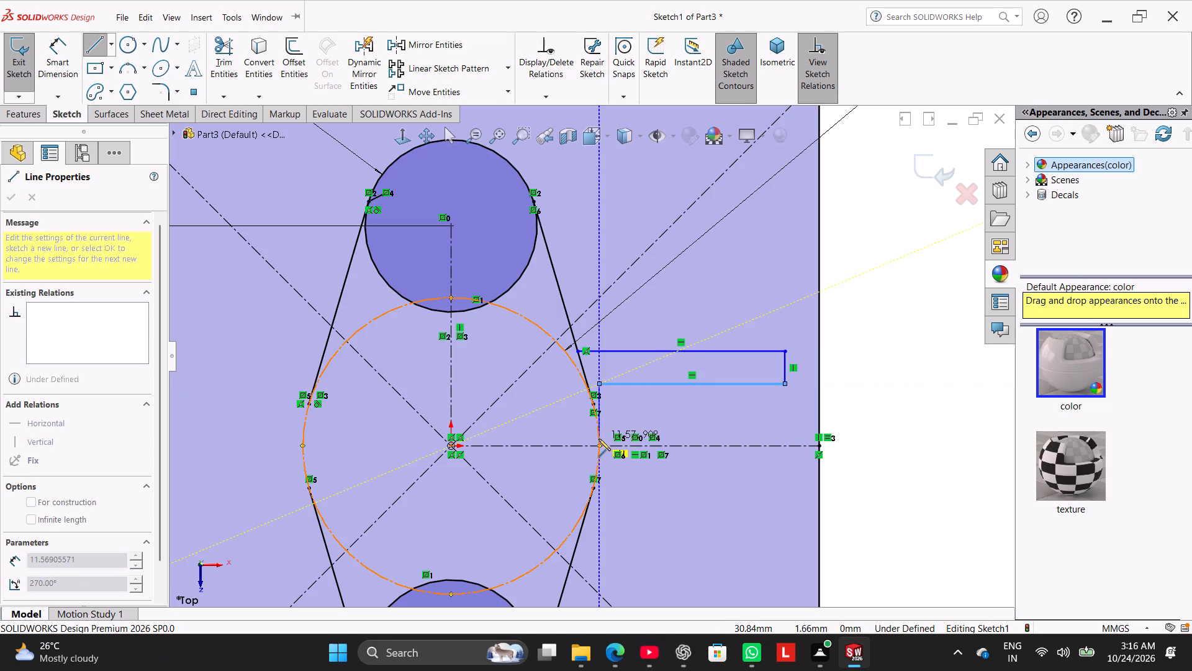
pyautogui.click(598, 443)
pyautogui.rightClick(924, 301)
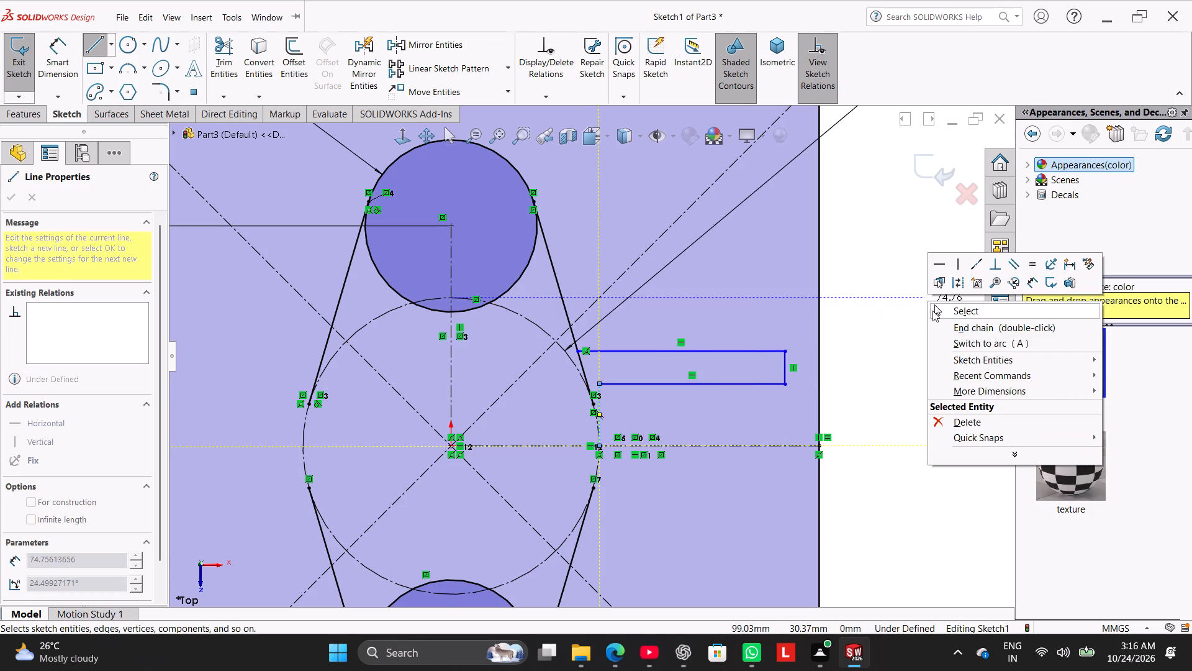
pyautogui.click(936, 311)
# Dimension the short vertical end line of the side arm outline to 10 mm.
pyautogui.click(58, 72)
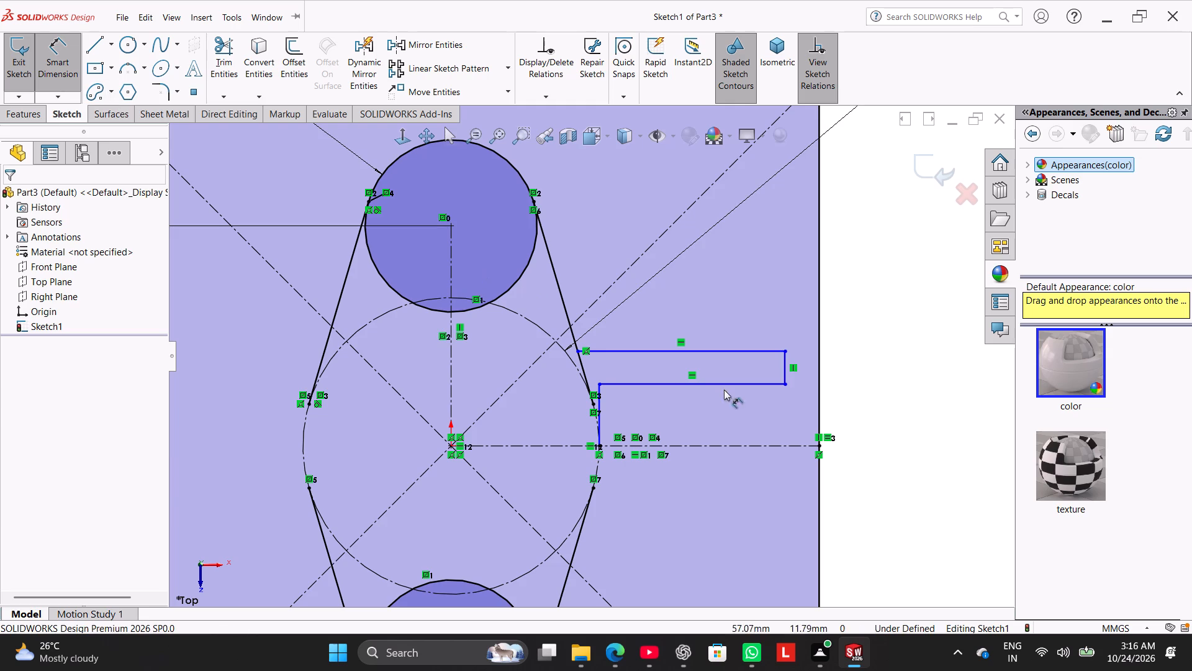
pyautogui.click(785, 368)
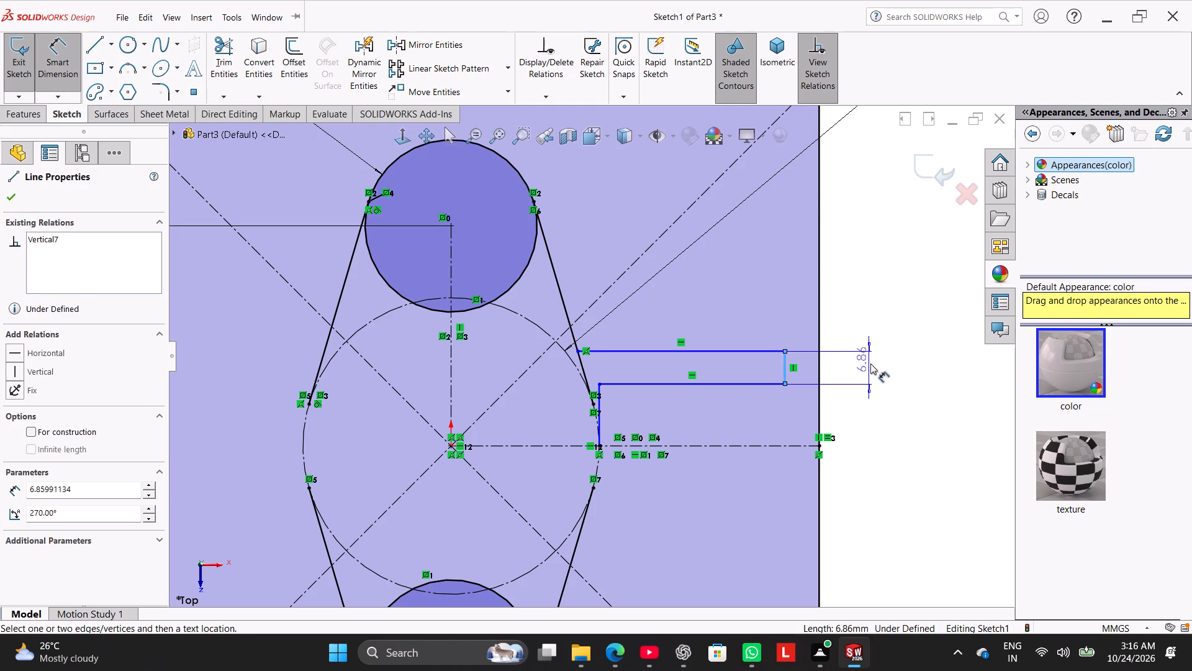
pyautogui.click(870, 370)
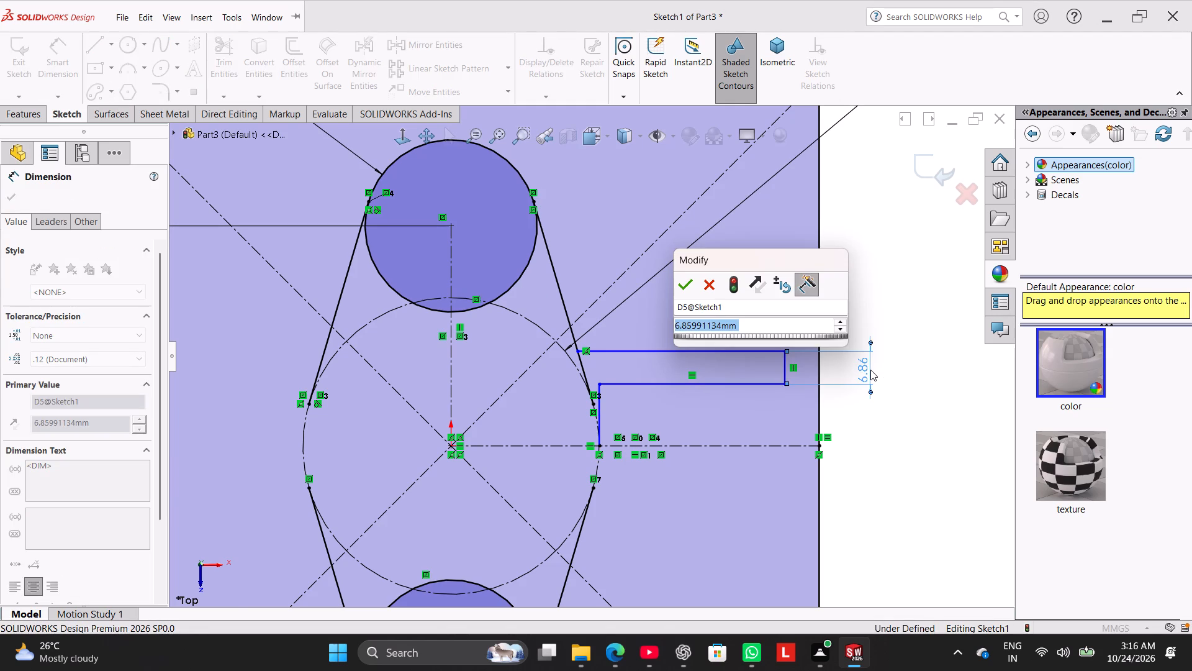
pyautogui.write('10')
pyautogui.press('Return')
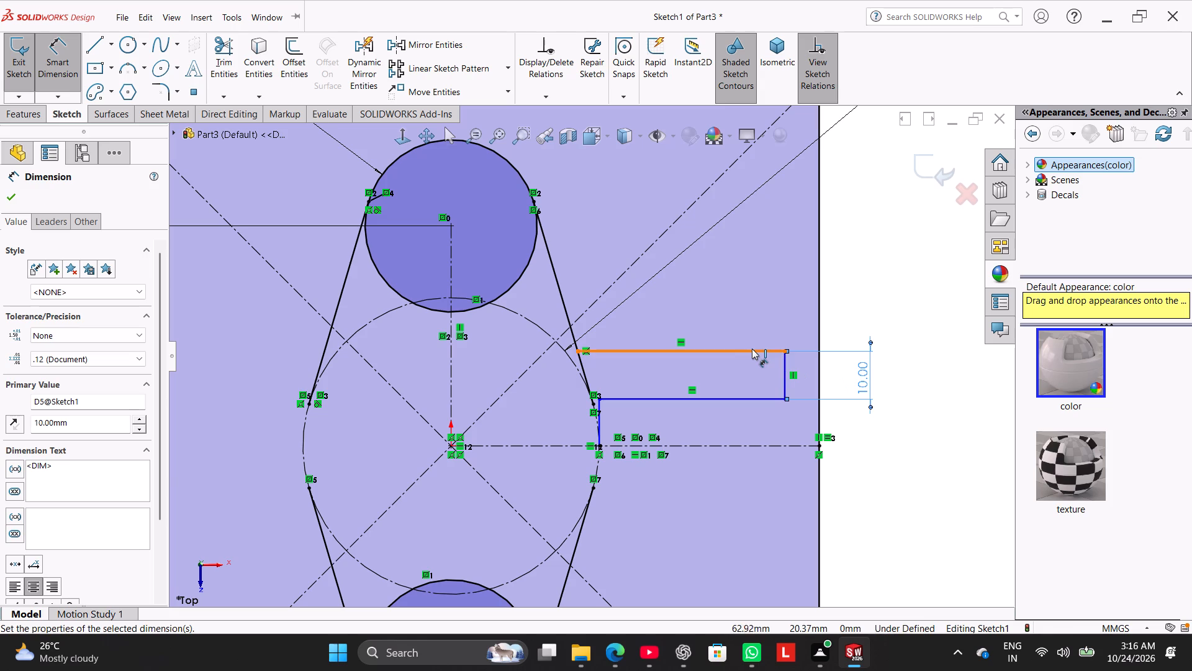
# Add a doubled 38 mm dimension from the arm's upper horizontal line across the horizontal centerline.
pyautogui.click(751, 349)
pyautogui.click(769, 446)
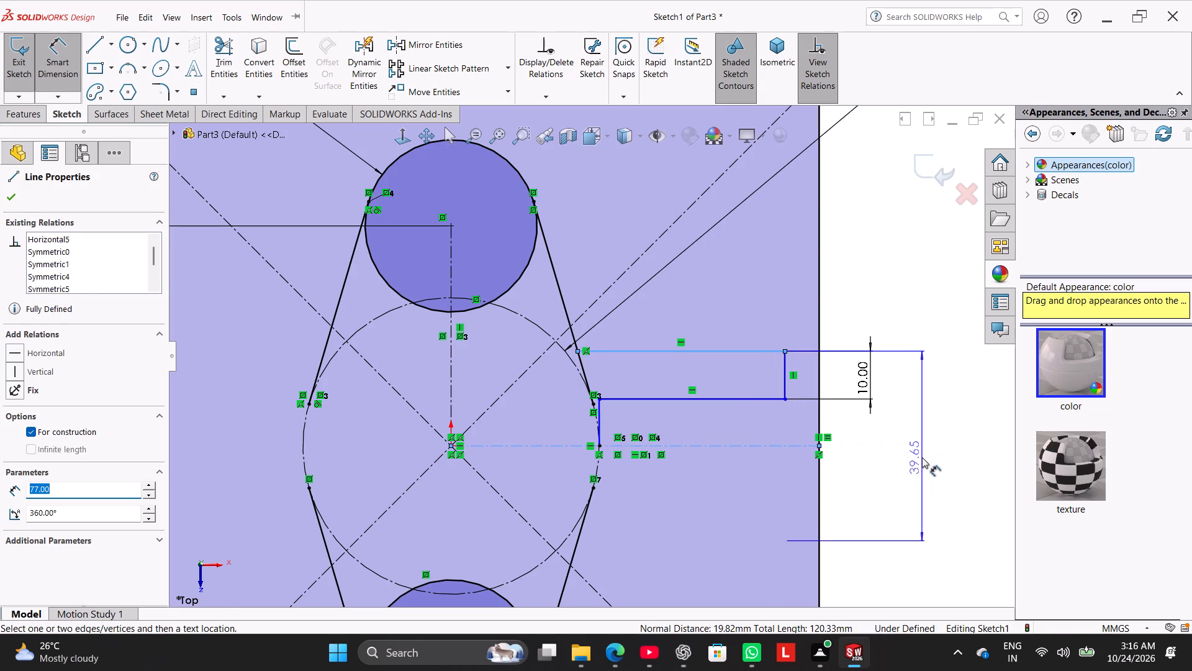
pyautogui.click(922, 457)
pyautogui.write('38')
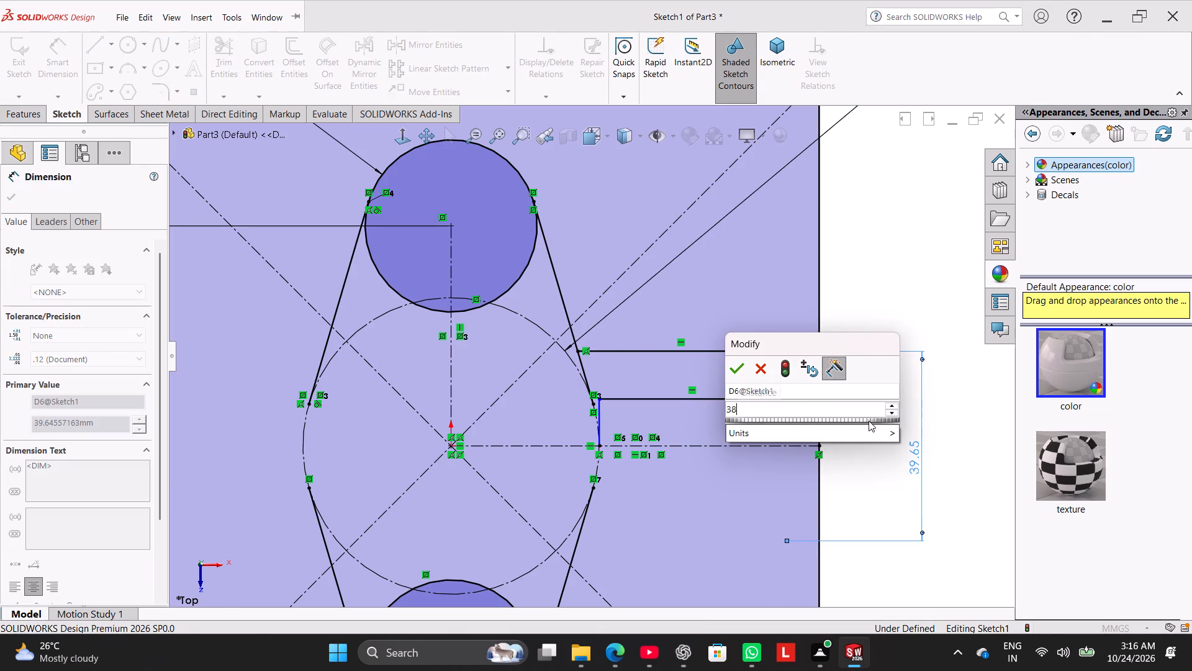
pyautogui.press('Return')
pyautogui.rightClick(862, 281)
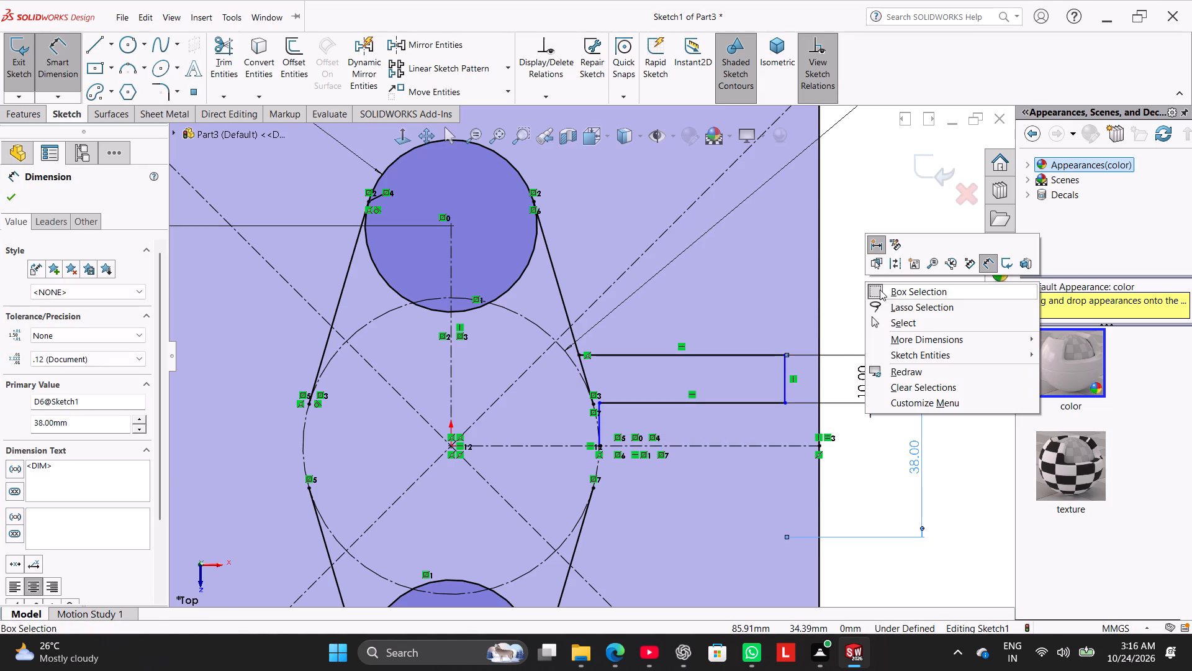
pyautogui.click(885, 319)
# Dimension the gap between the arm's vertical end line and the square's right edge to 14 mm.
pyautogui.moveTo(875, 283); pyautogui.dragTo(896, 277, button='right')
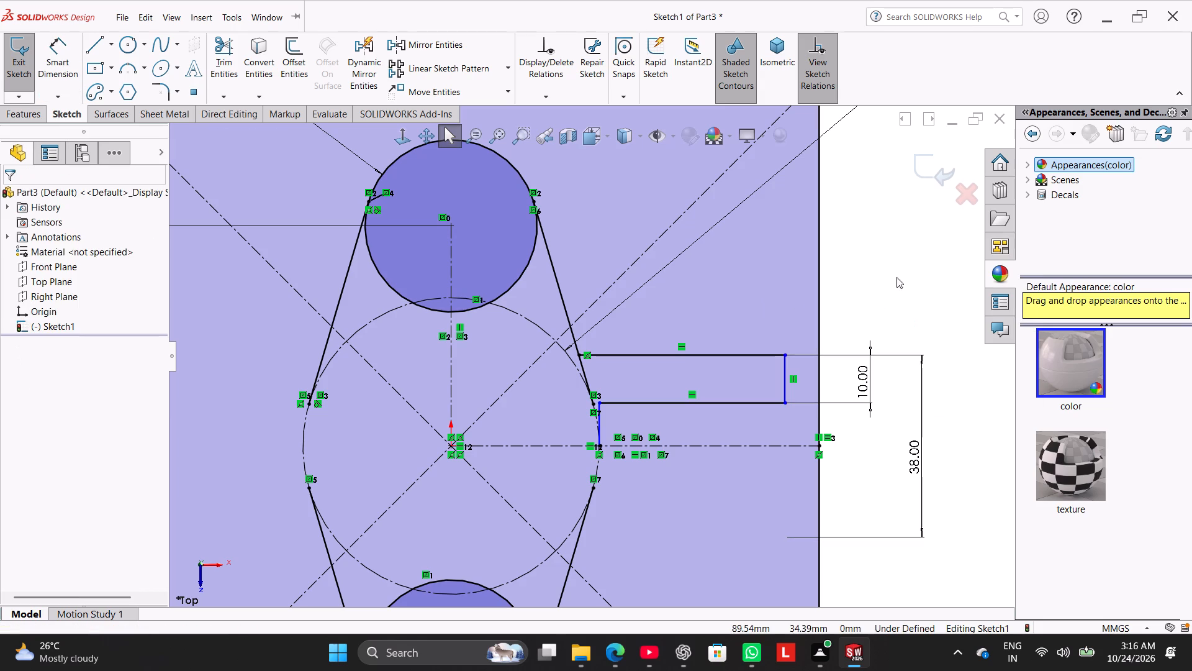
pyautogui.moveTo(896, 277); pyautogui.dragTo(959, 280, button='right')
pyautogui.click(783, 377)
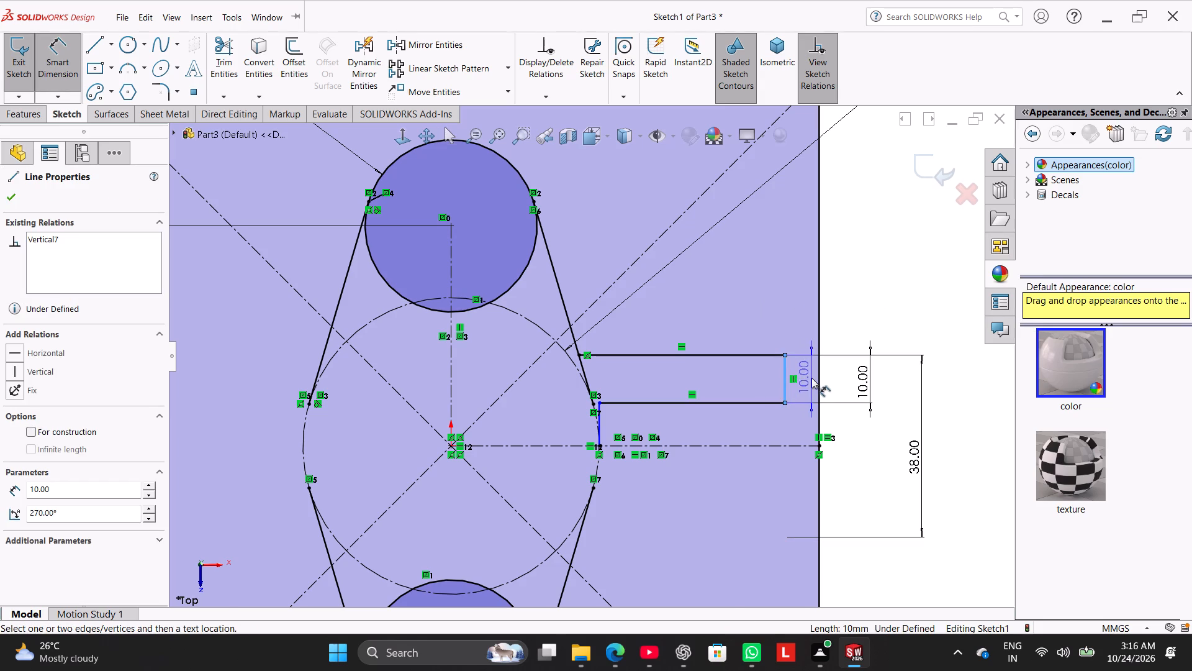
pyautogui.click(819, 385)
pyautogui.click(803, 329)
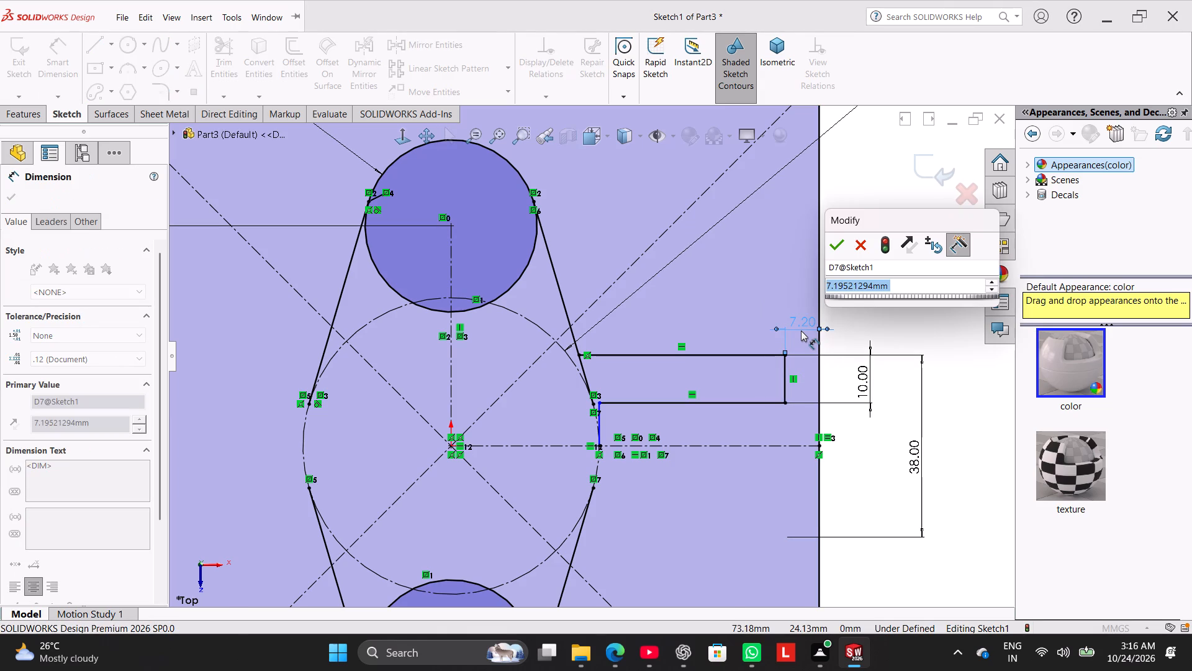
pyautogui.write('14')
pyautogui.press('Return')
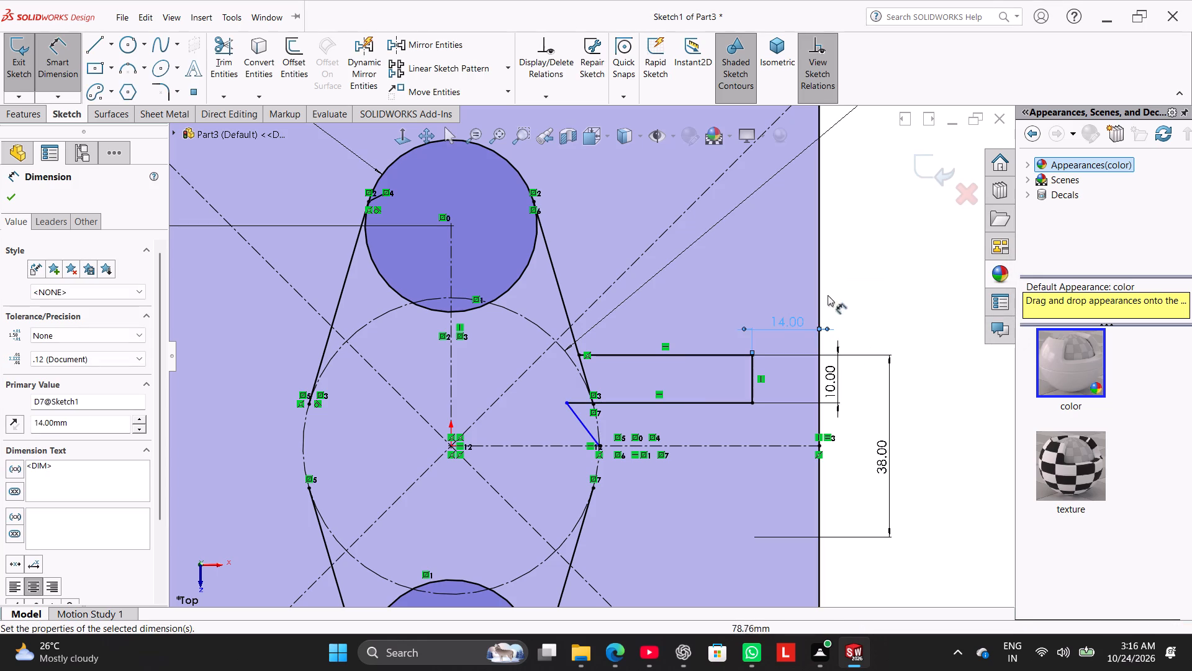
pyautogui.rightClick(836, 270)
pyautogui.click(870, 303)
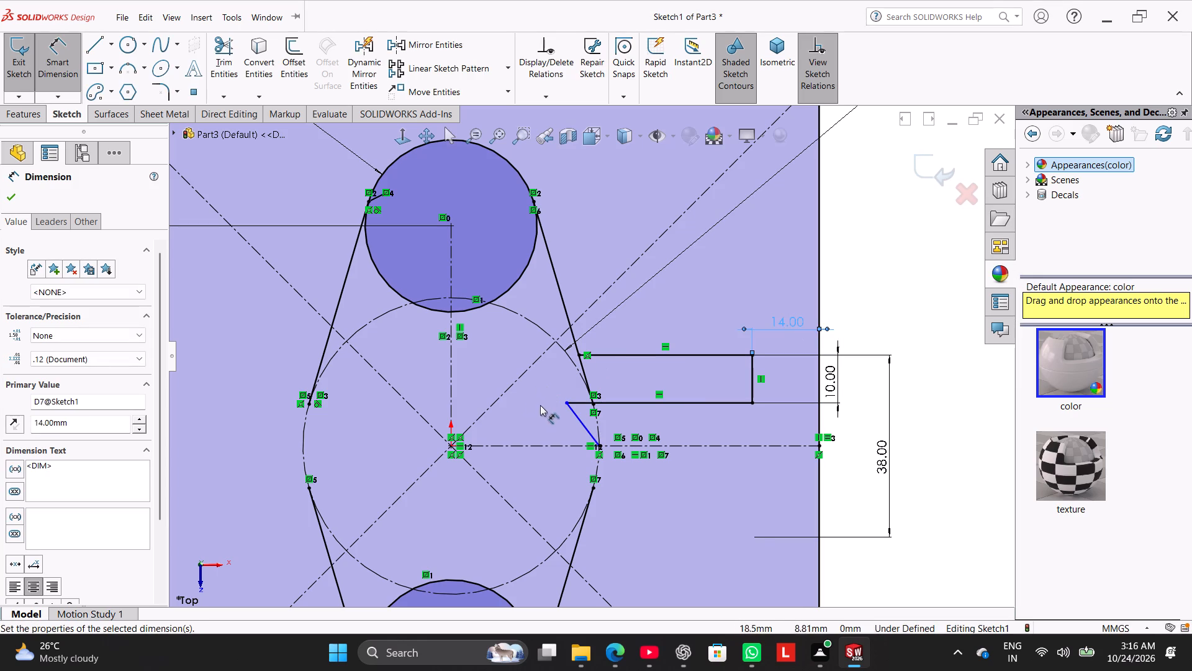
# Apply a Vertical relation to the slanted line joining the arm's lower edge to the construction circle's right quadrant.
pyautogui.rightClick(582, 423)
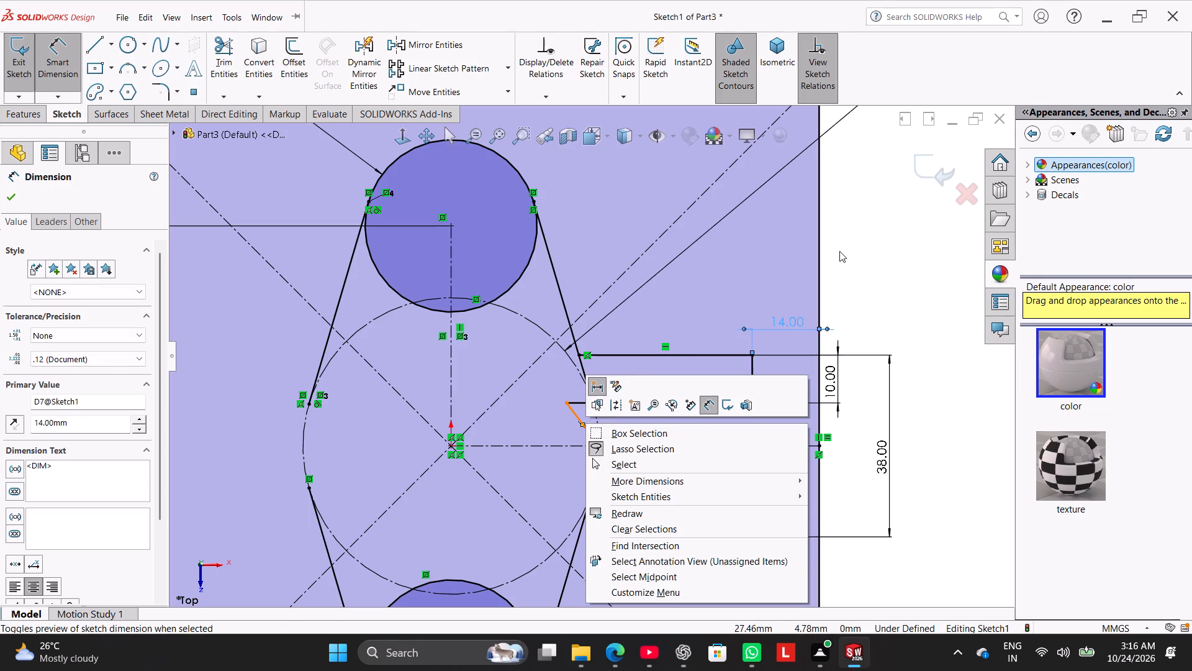
pyautogui.click(845, 247)
pyautogui.rightClick(862, 281)
pyautogui.click(892, 319)
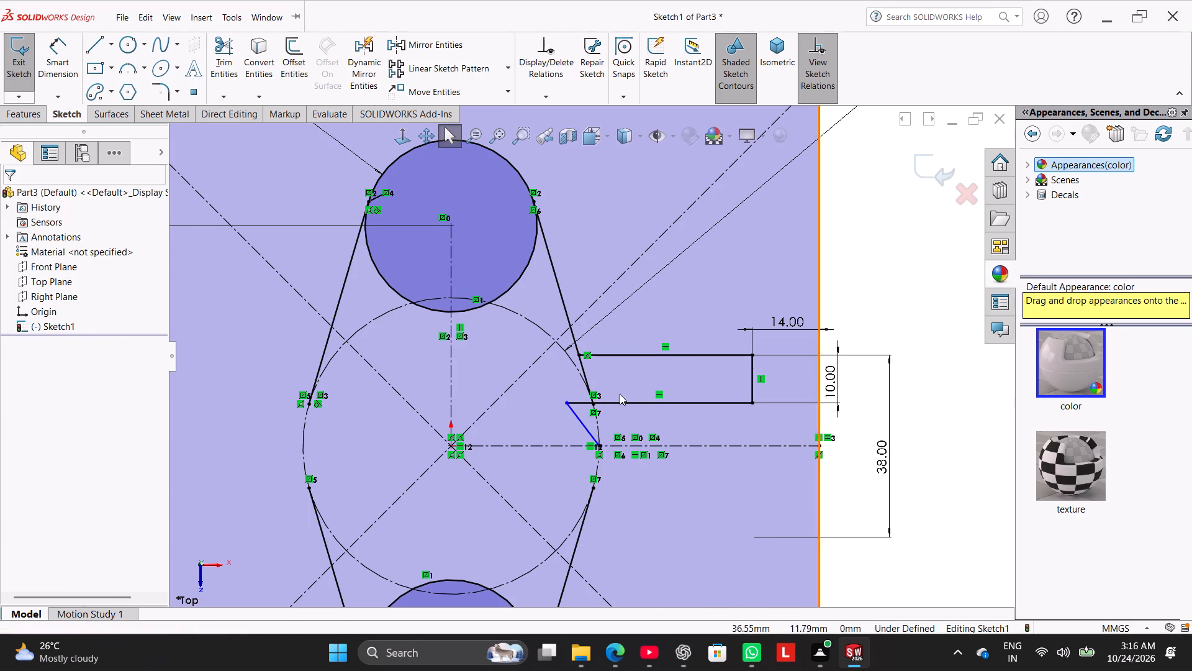
pyautogui.rightClick(578, 415)
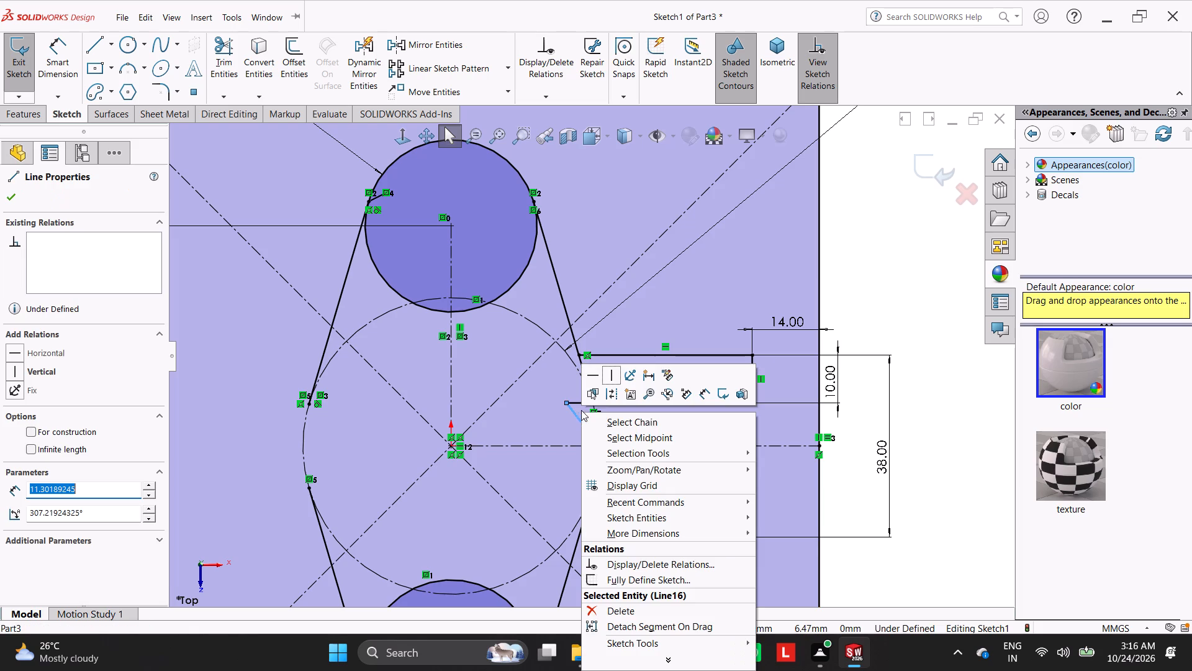
pyautogui.click(610, 376)
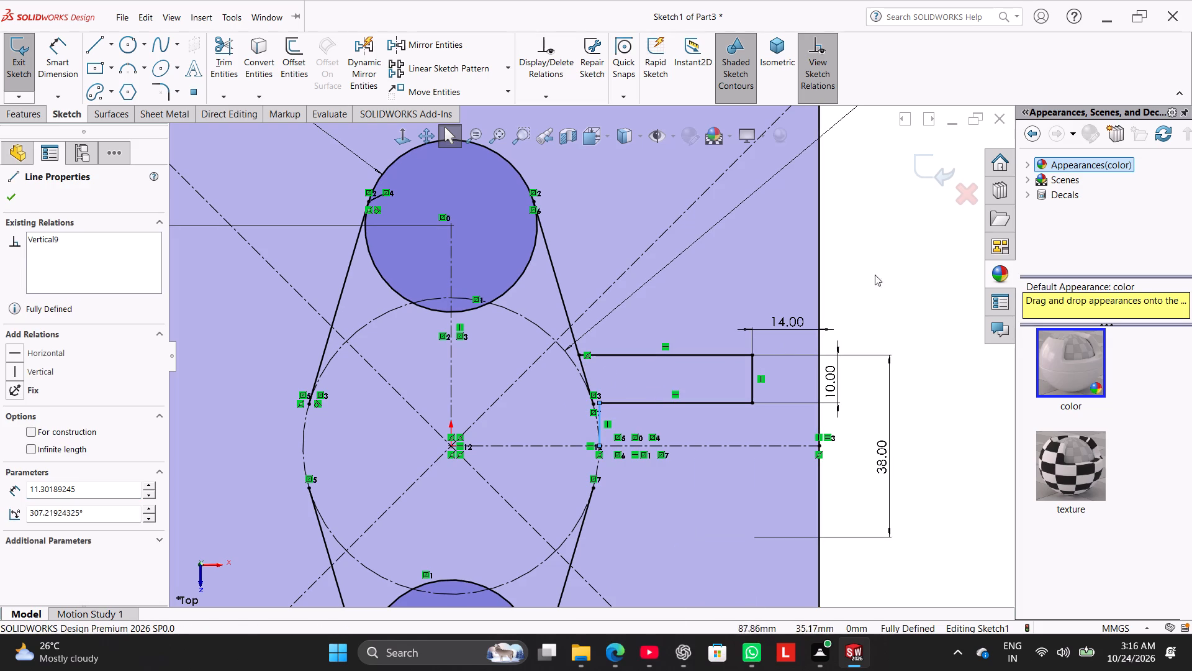
pyautogui.click(899, 255)
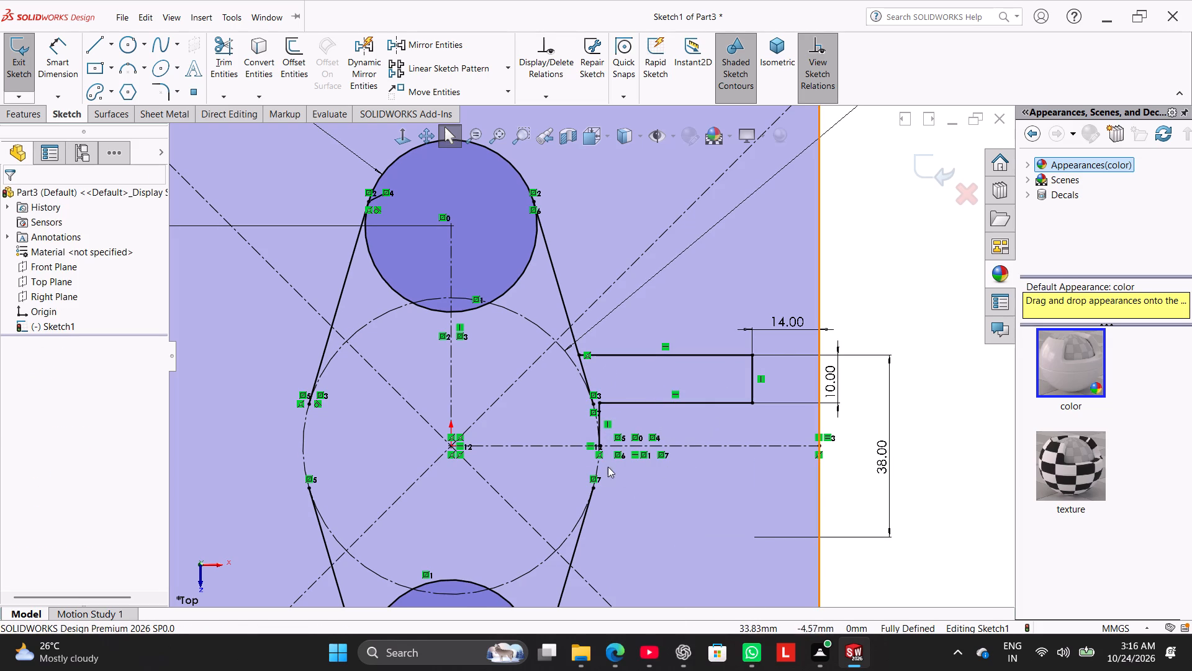
# Mirror the four arm outline lines about the horizontal centerline.
pyautogui.keyDown('ctrl'); pyautogui.click(602, 413); pyautogui.keyUp('ctrl')
pyautogui.keyDown('ctrl'); pyautogui.click(625, 401); pyautogui.keyUp('ctrl')
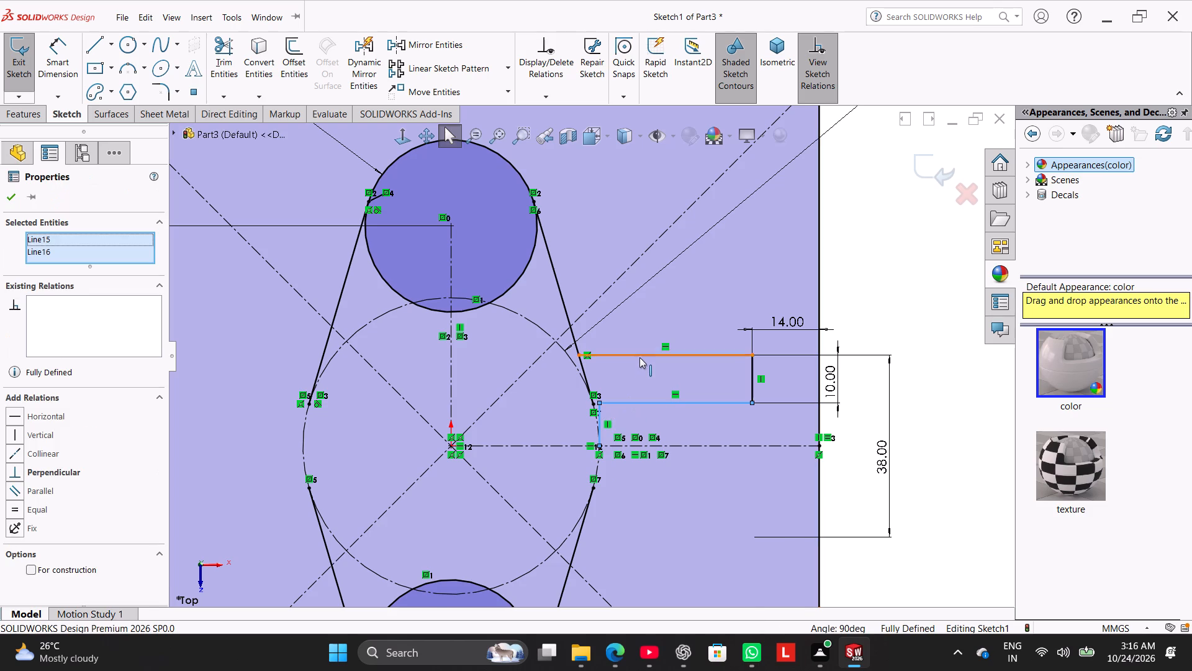
pyautogui.keyDown('ctrl'); pyautogui.click(639, 357); pyautogui.keyUp('ctrl')
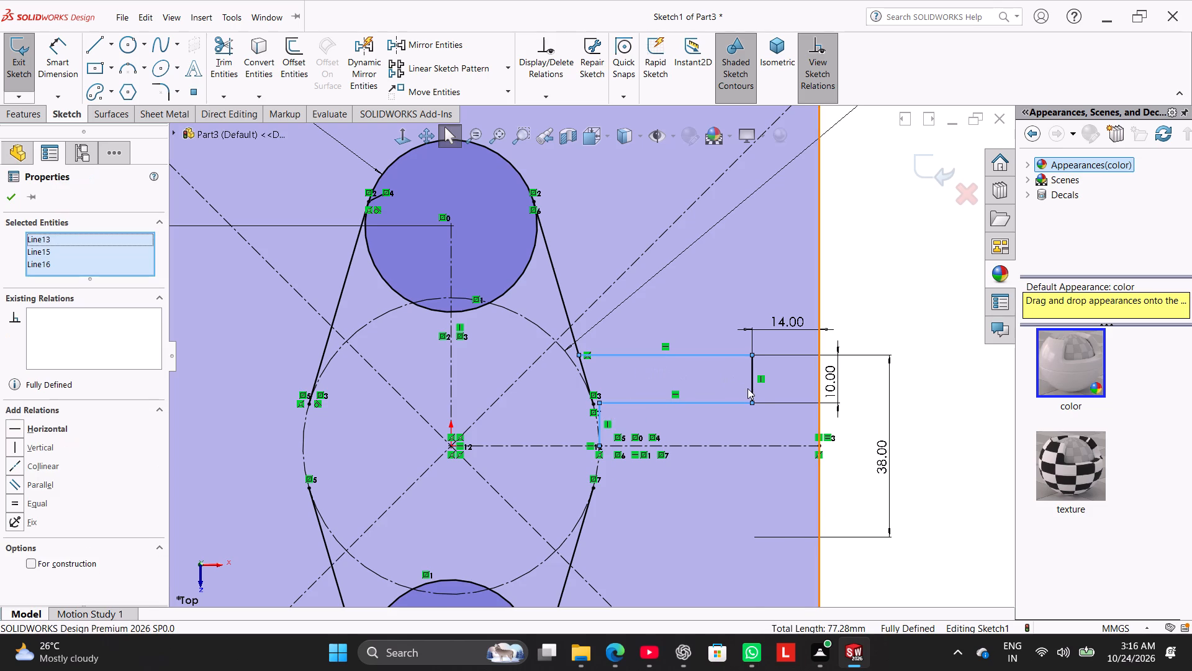
pyautogui.keyDown('ctrl'); pyautogui.click(750, 390); pyautogui.keyUp('ctrl')
pyautogui.keyDown('ctrl'); pyautogui.click(743, 447); pyautogui.keyUp('ctrl')
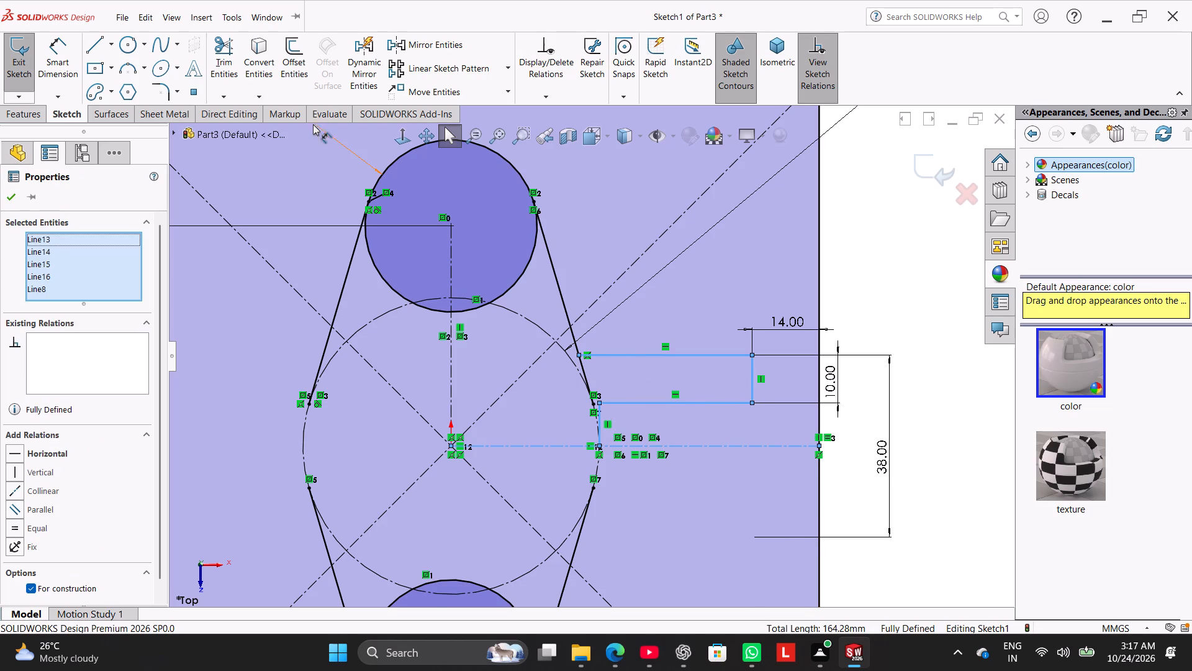
pyautogui.click(462, 51)
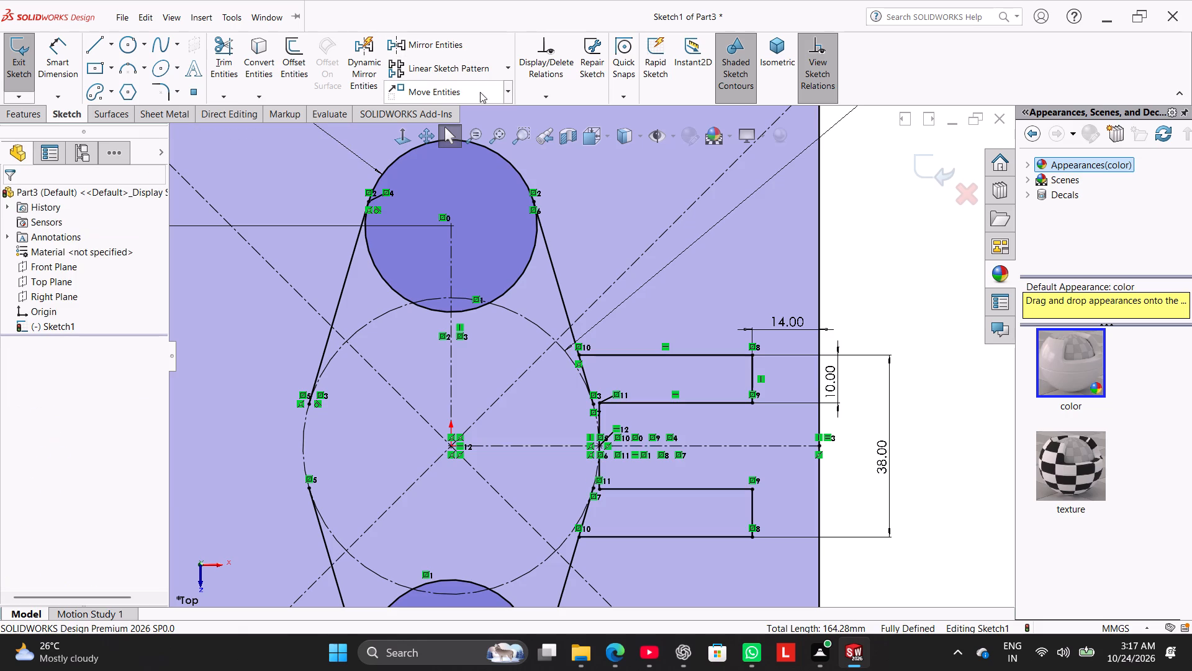
pyautogui.click(918, 259)
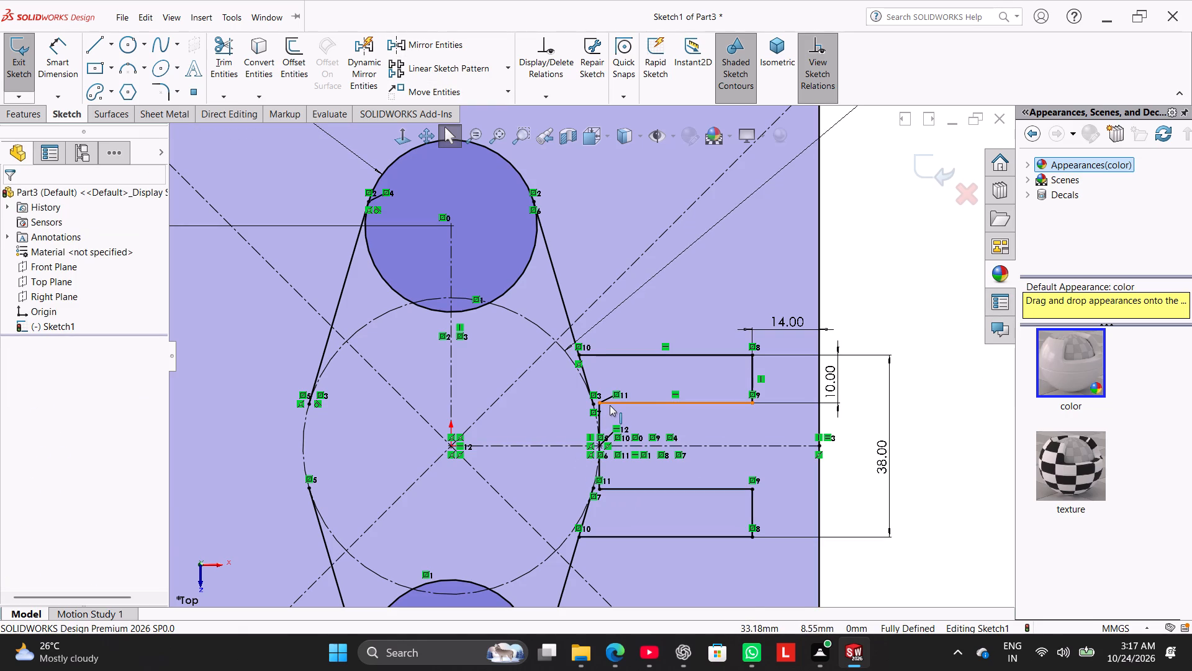
# Trim the inner ends of both right-hand tangent lines back to the arms' outer horizontal lines.
pyautogui.scroll(-2, 610, 405)
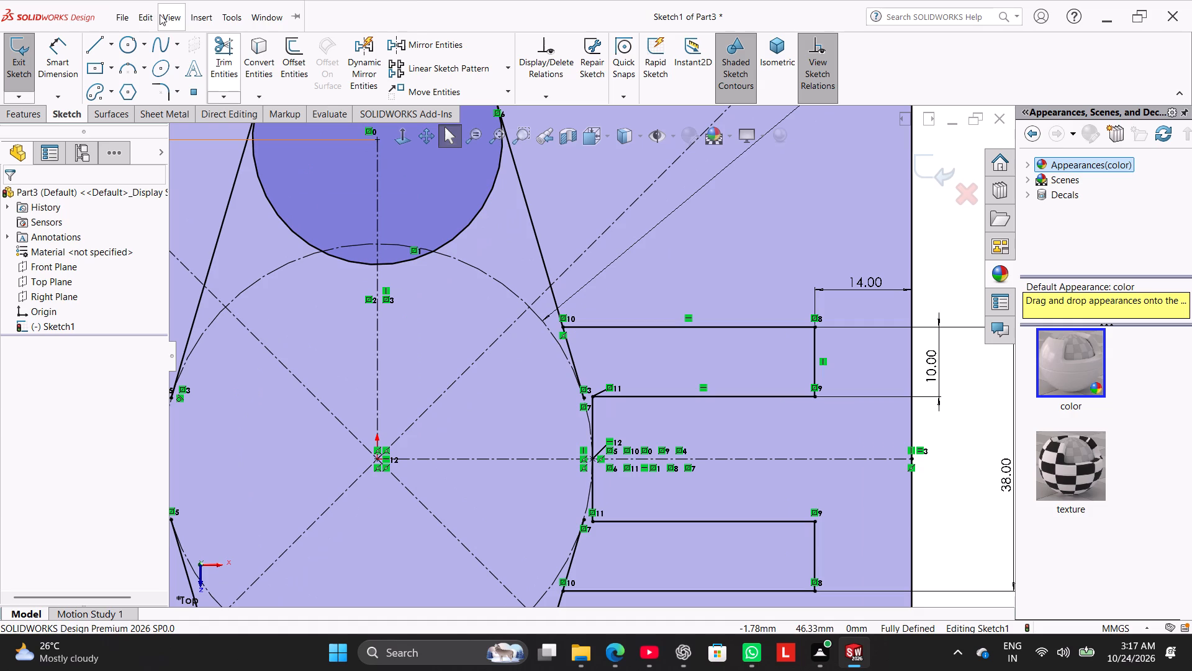
pyautogui.click(228, 50)
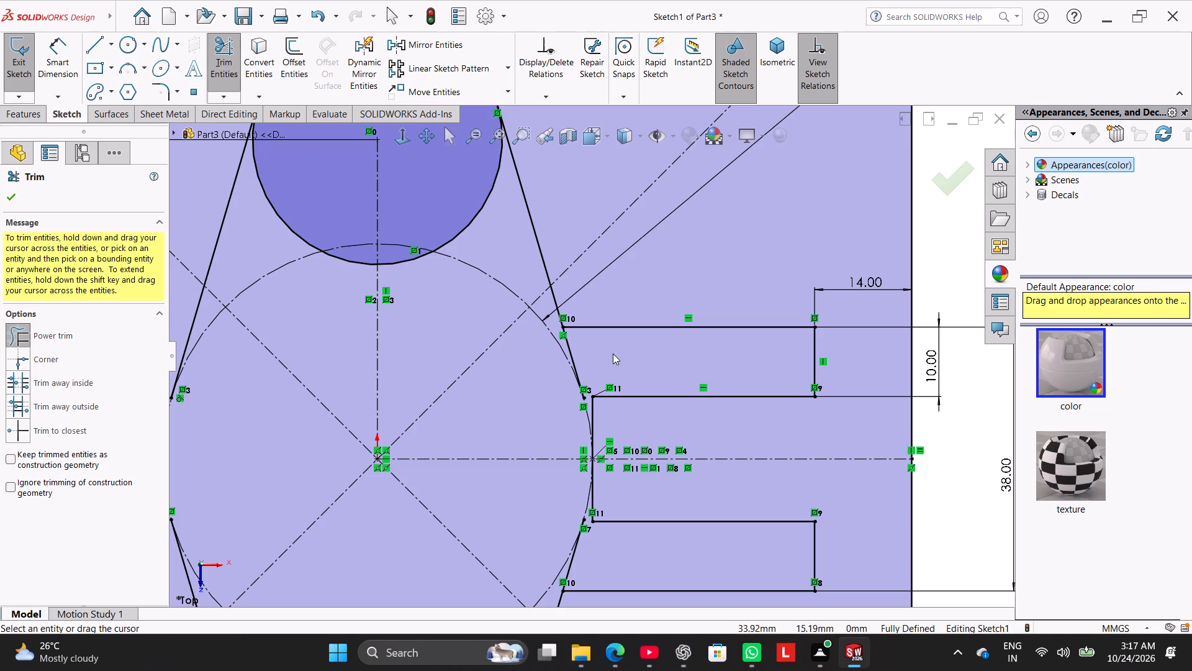
pyautogui.moveTo(614, 353); pyautogui.dragTo(568, 357)
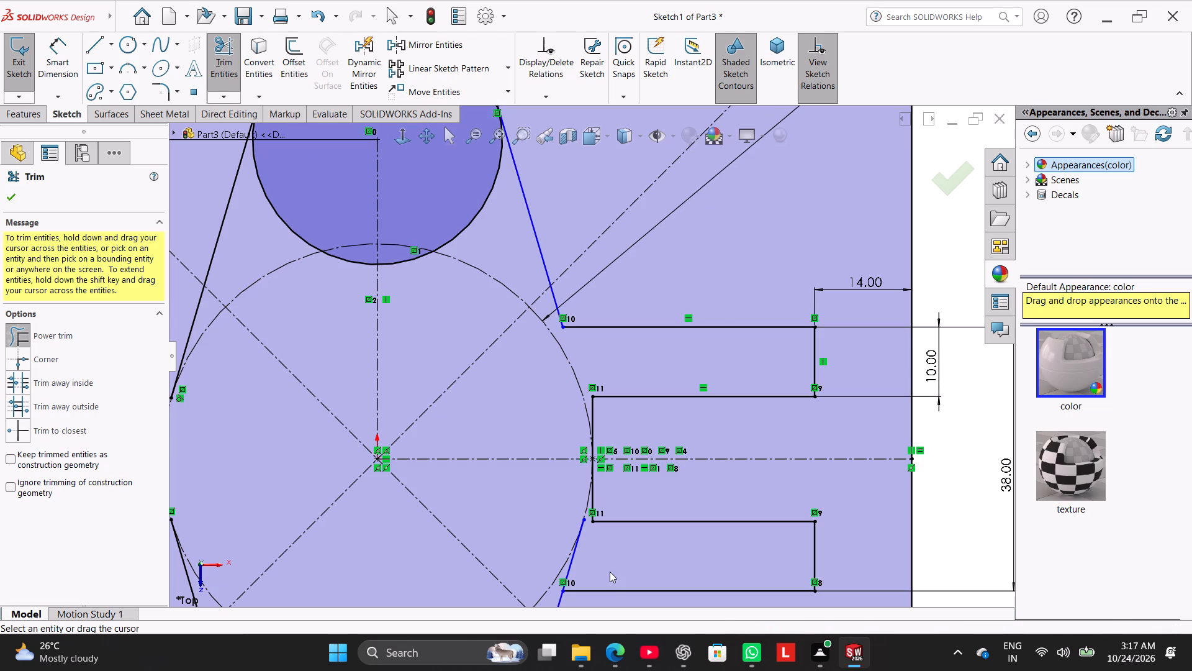
pyautogui.moveTo(598, 577); pyautogui.dragTo(569, 560)
pyautogui.scroll(3, 626, 547)
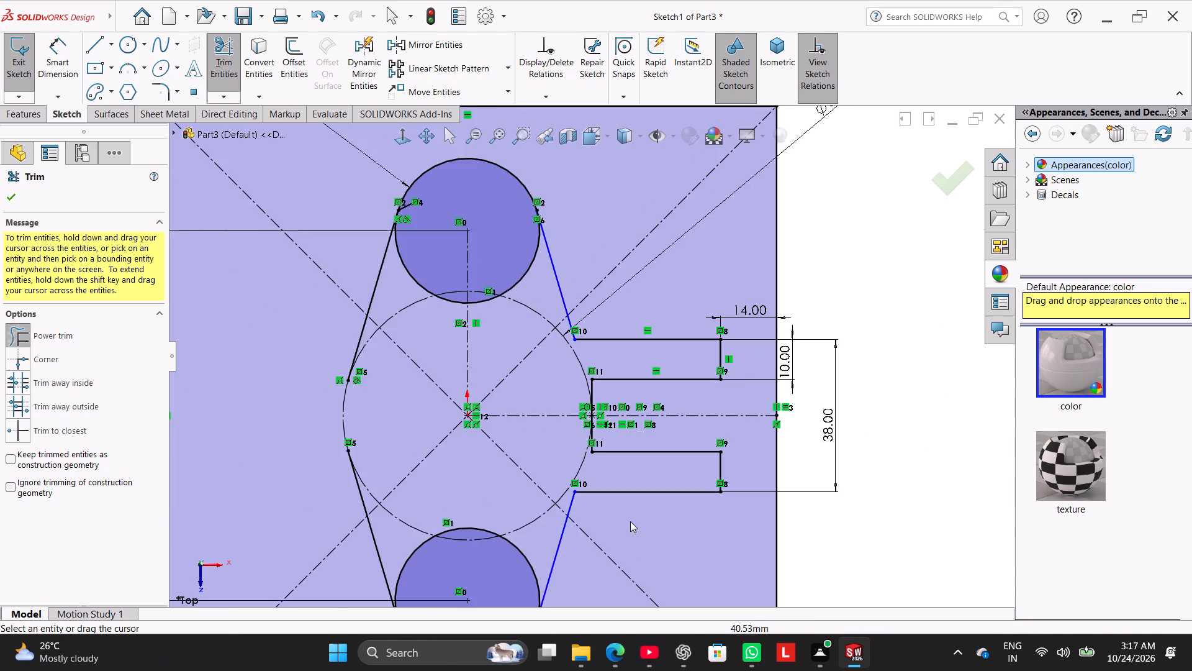
pyautogui.scroll(1, 632, 514)
pyautogui.rightClick(870, 216)
pyautogui.click(892, 252)
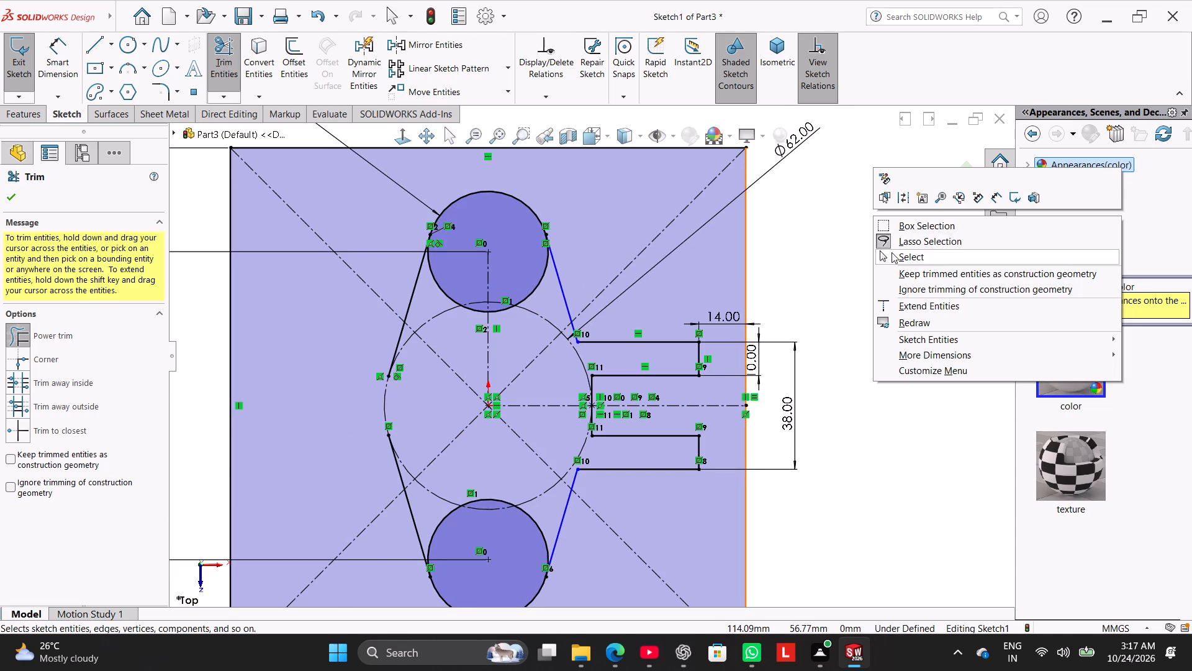
# Apply a Tangent relation between the trimmed lower-right line and the construction circle.
pyautogui.scroll(-3, 598, 373)
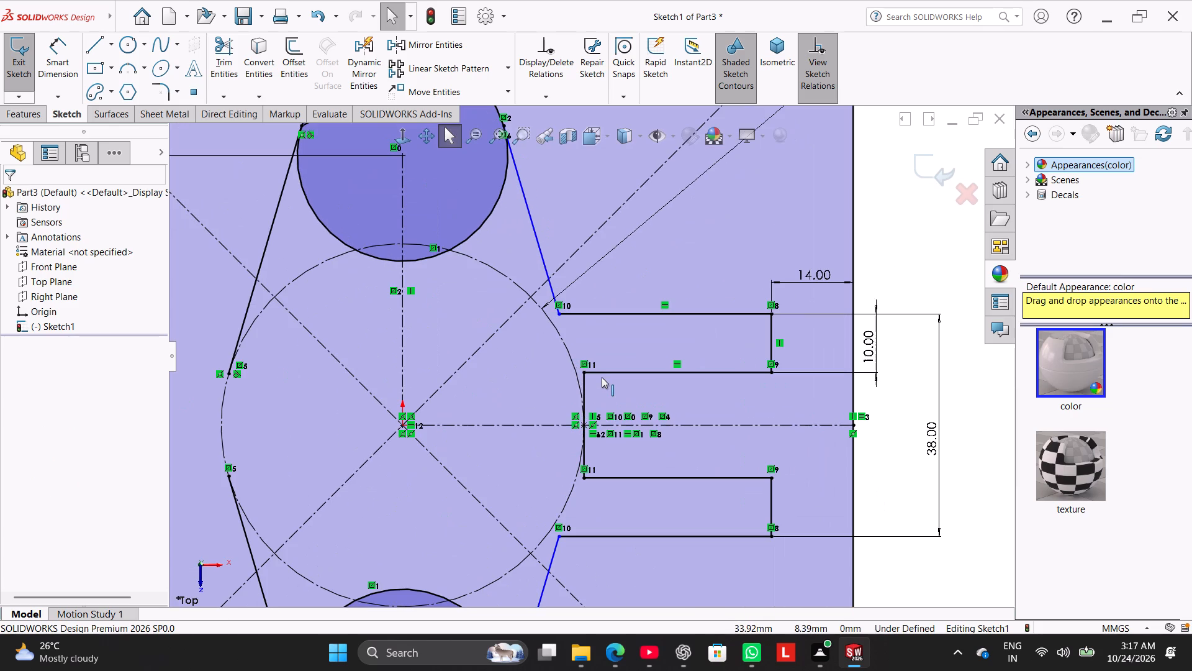
pyautogui.scroll(3, 603, 439)
pyautogui.scroll(-2, 600, 484)
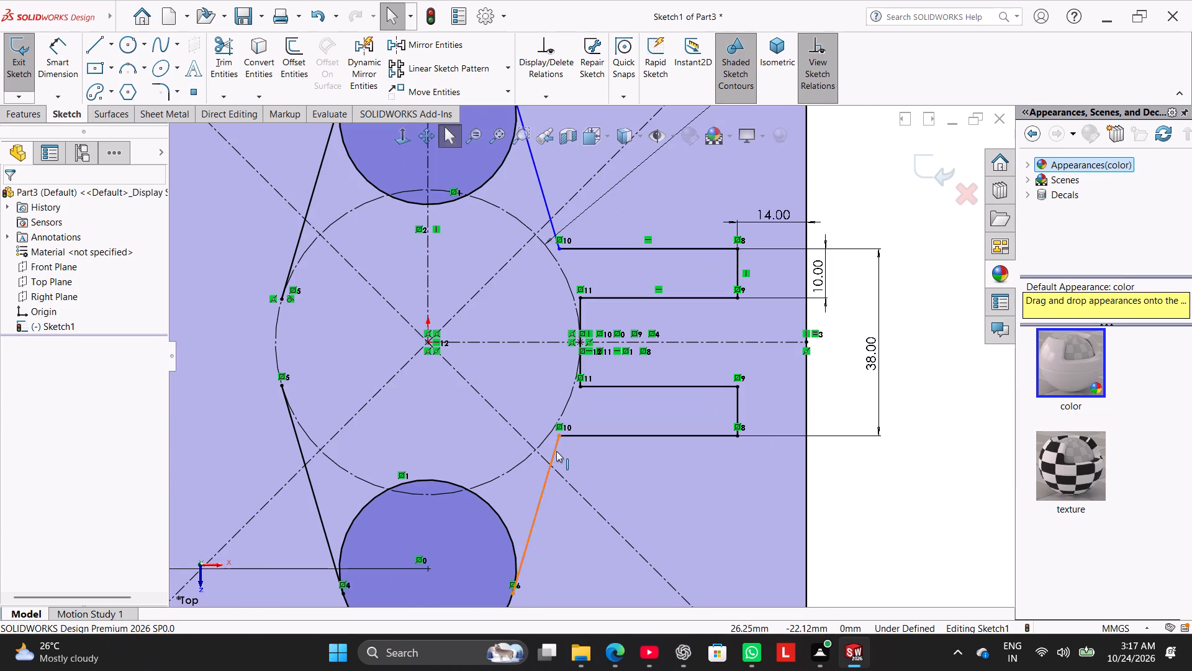
pyautogui.keyDown('ctrl'); pyautogui.click(556, 451); pyautogui.keyUp('ctrl')
pyautogui.keyDown('ctrl'); pyautogui.click(565, 405); pyautogui.keyUp('ctrl')
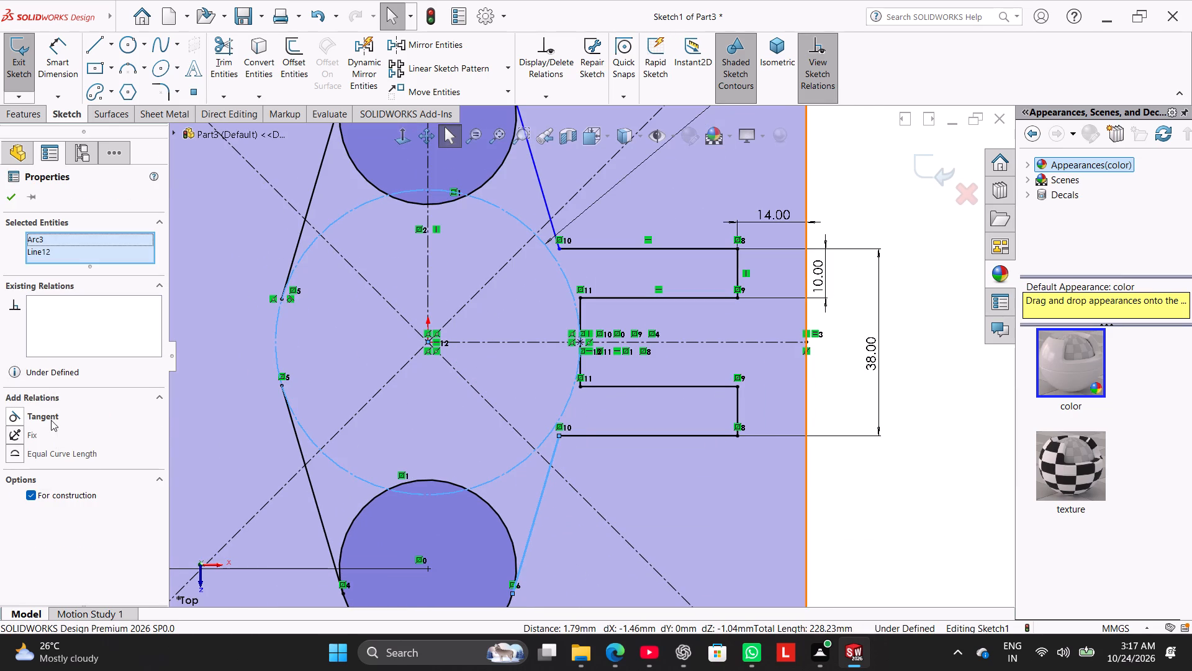
pyautogui.click(51, 416)
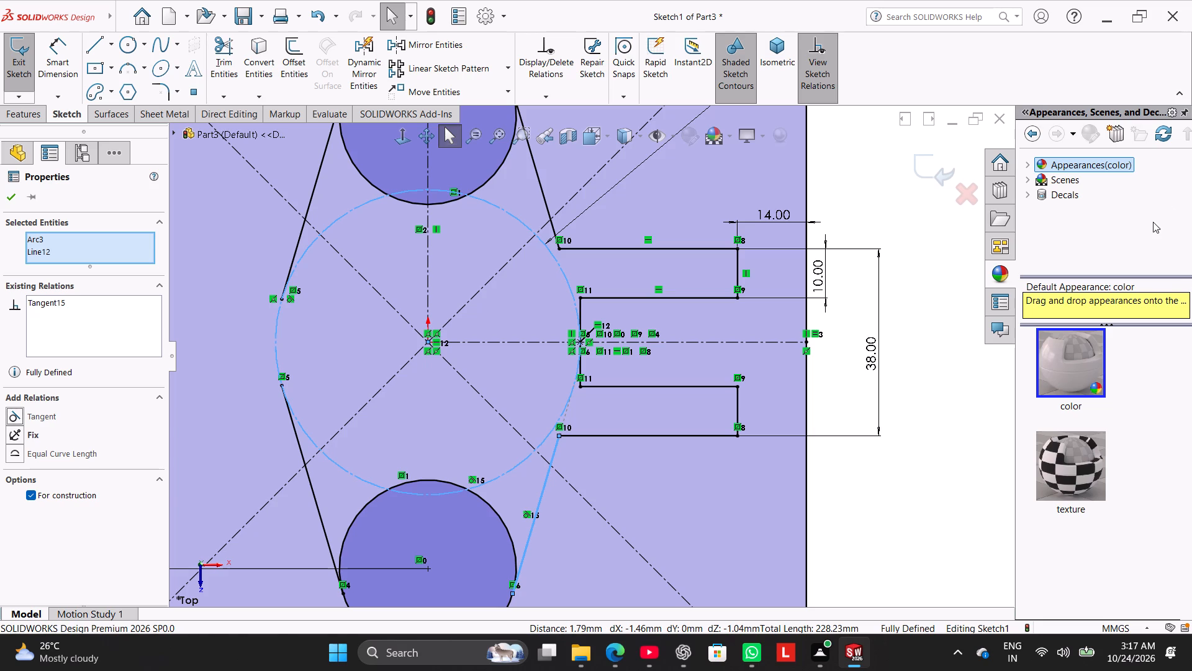
pyautogui.click(959, 273)
# Check the length of the upper arm's inner horizontal line and its spacing from the lower arm's inner line.
pyautogui.scroll(2, 947, 301)
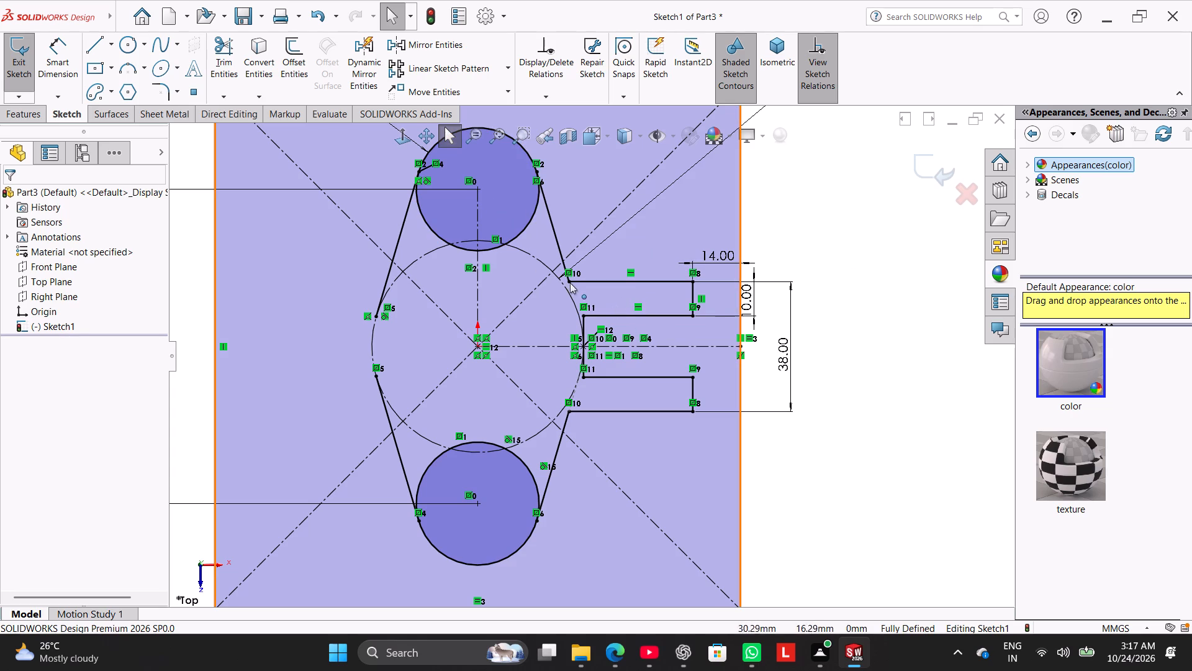
pyautogui.click(81, 59)
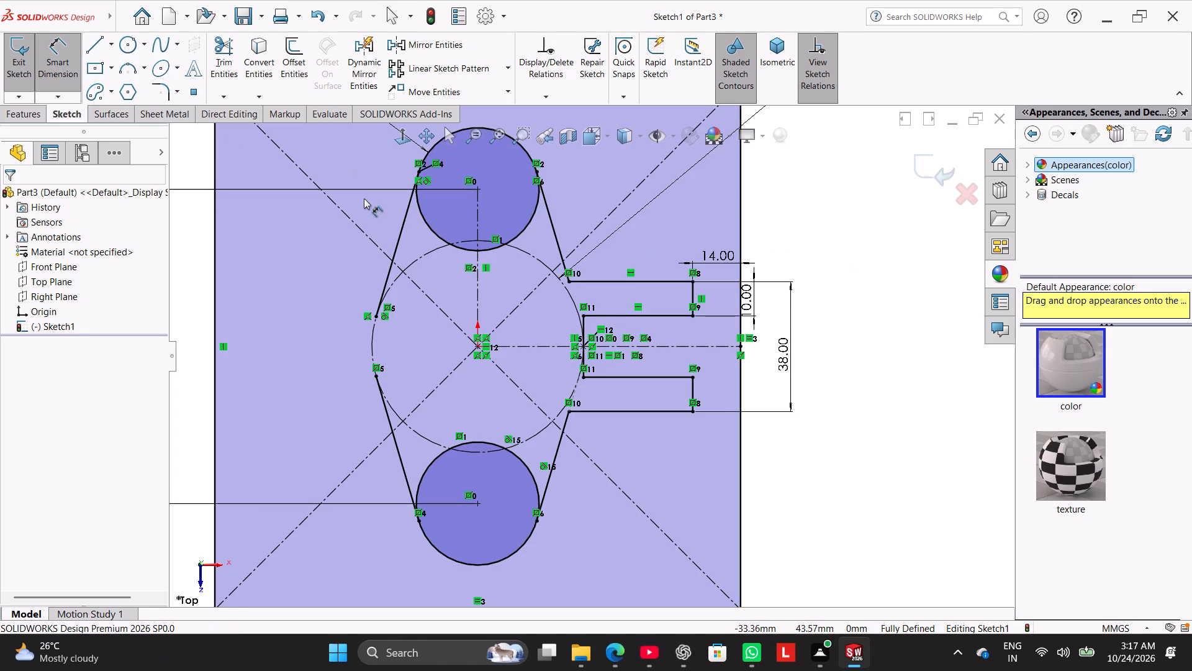
pyautogui.click(636, 316)
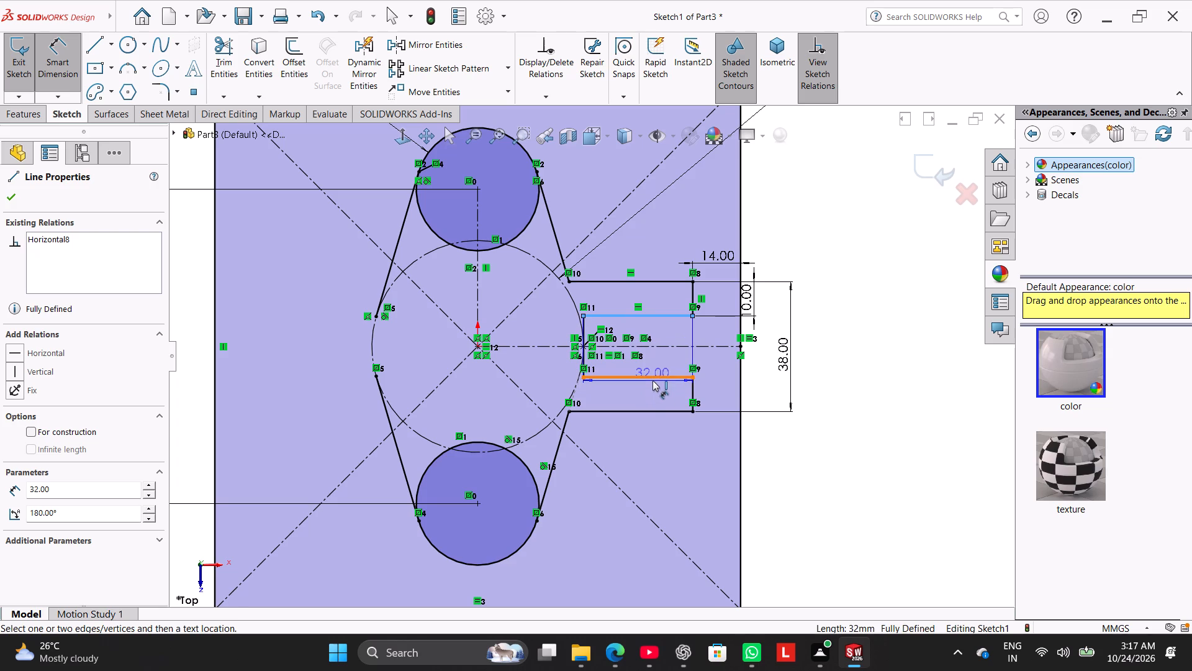
pyautogui.click(652, 380)
pyautogui.click(39, 45)
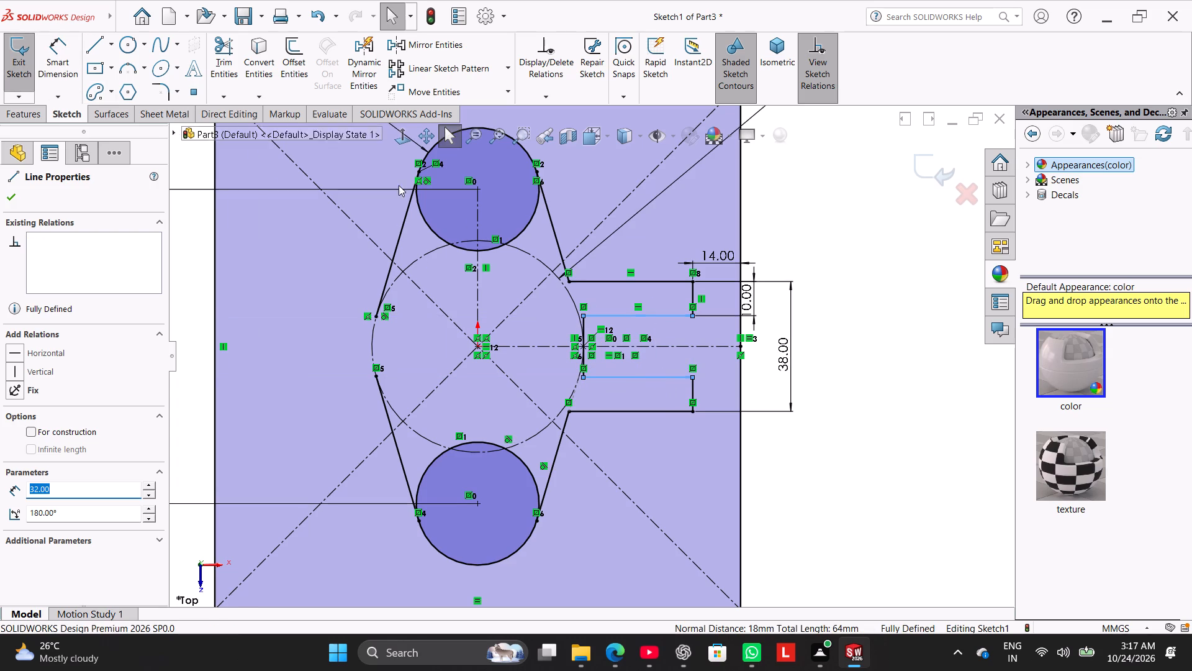
# Mirror both right-hand arms' outline lines and the vertical line joining them about the vertical centerline.
pyautogui.click(867, 312)
pyautogui.keyDown('ctrl'); pyautogui.click(672, 413); pyautogui.keyUp('ctrl')
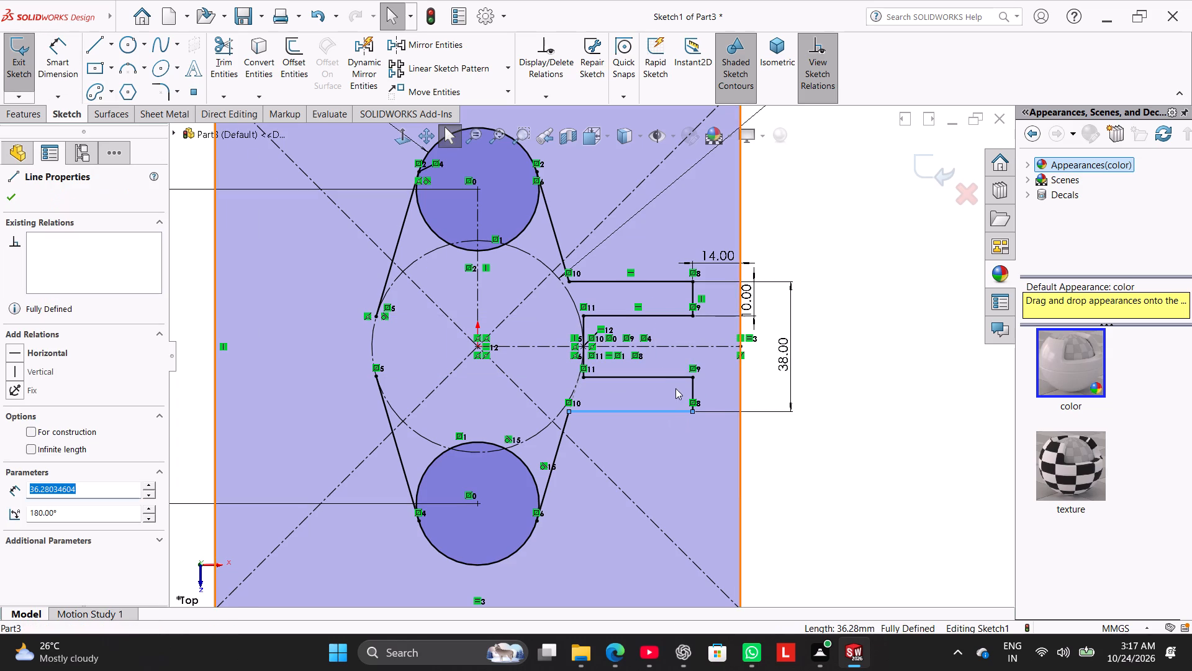
pyautogui.keyDown('ctrl'); pyautogui.click(674, 379); pyautogui.keyUp('ctrl')
pyautogui.keyDown('ctrl'); pyautogui.click(693, 390); pyautogui.keyUp('ctrl')
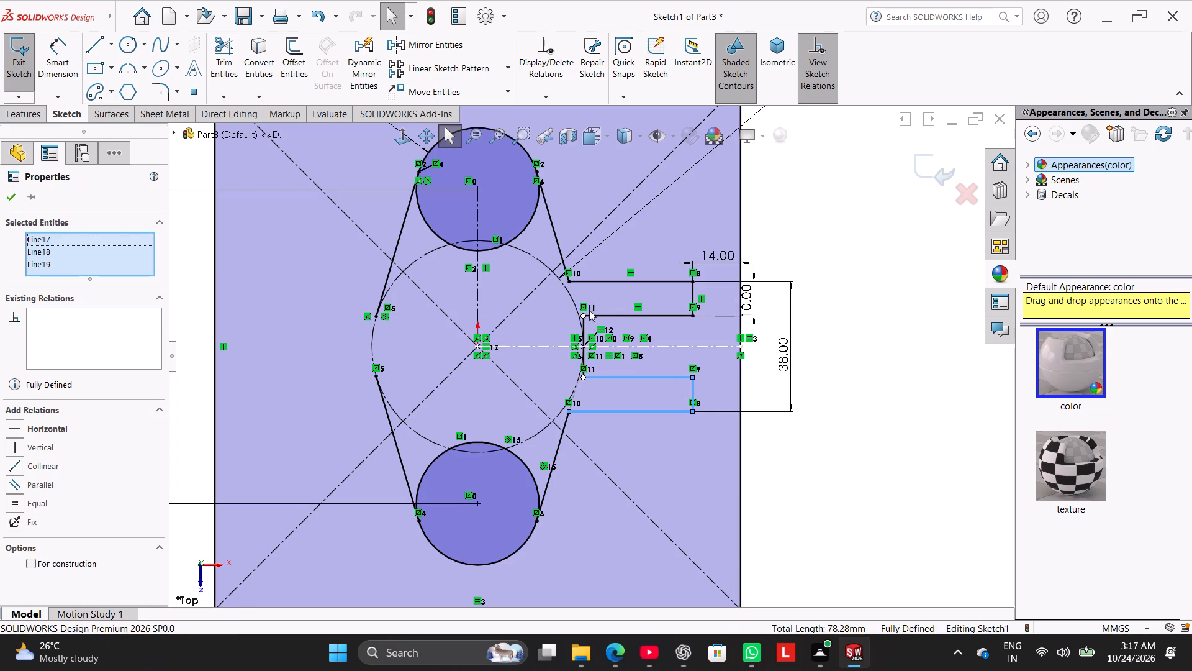
pyautogui.keyDown('ctrl'); pyautogui.click(594, 314); pyautogui.keyUp('ctrl')
pyautogui.keyDown('ctrl'); pyautogui.click(615, 284); pyautogui.keyUp('ctrl')
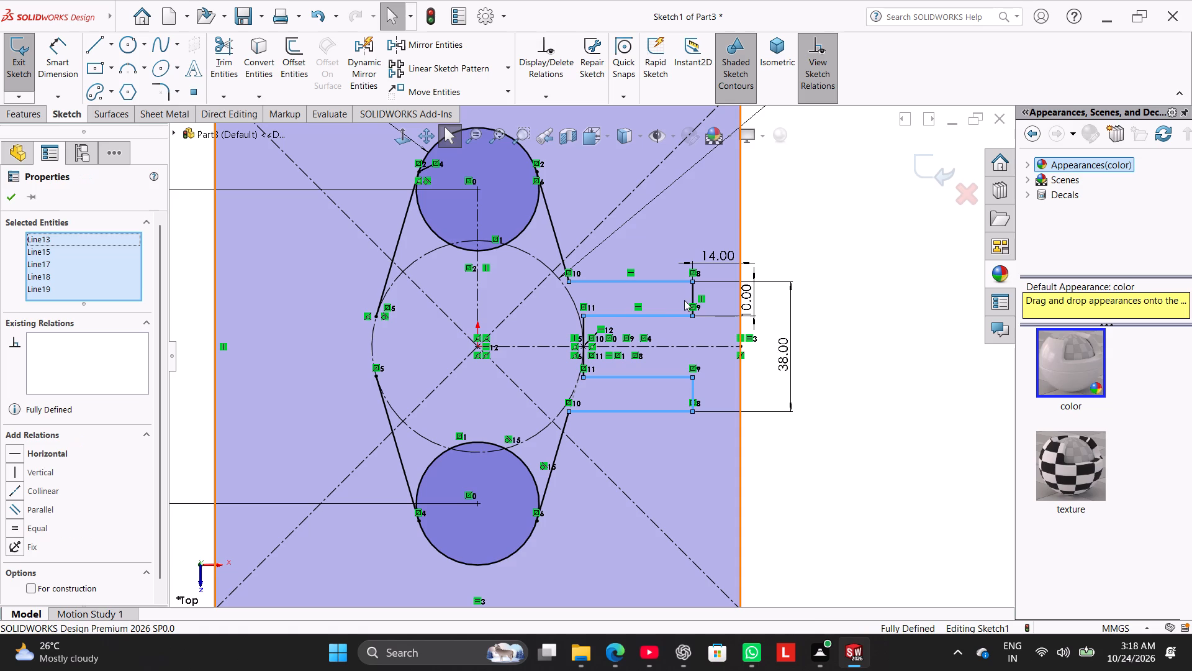
pyautogui.keyDown('ctrl'); pyautogui.click(692, 298); pyautogui.keyUp('ctrl')
pyautogui.keyDown('ctrl'); pyautogui.scroll(-5, 572, 352); pyautogui.keyUp('ctrl')
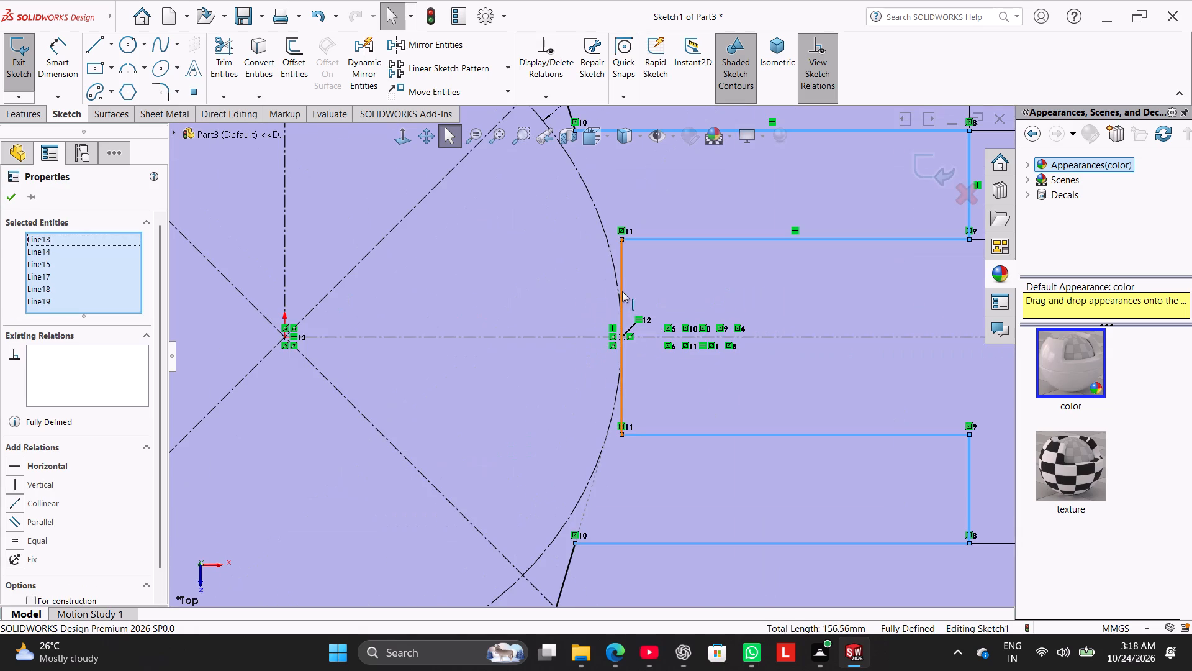
pyautogui.keyDown('ctrl'); pyautogui.click(622, 291); pyautogui.keyUp('ctrl')
pyautogui.keyDown('ctrl'); pyautogui.scroll(6, 618, 337); pyautogui.keyUp('ctrl')
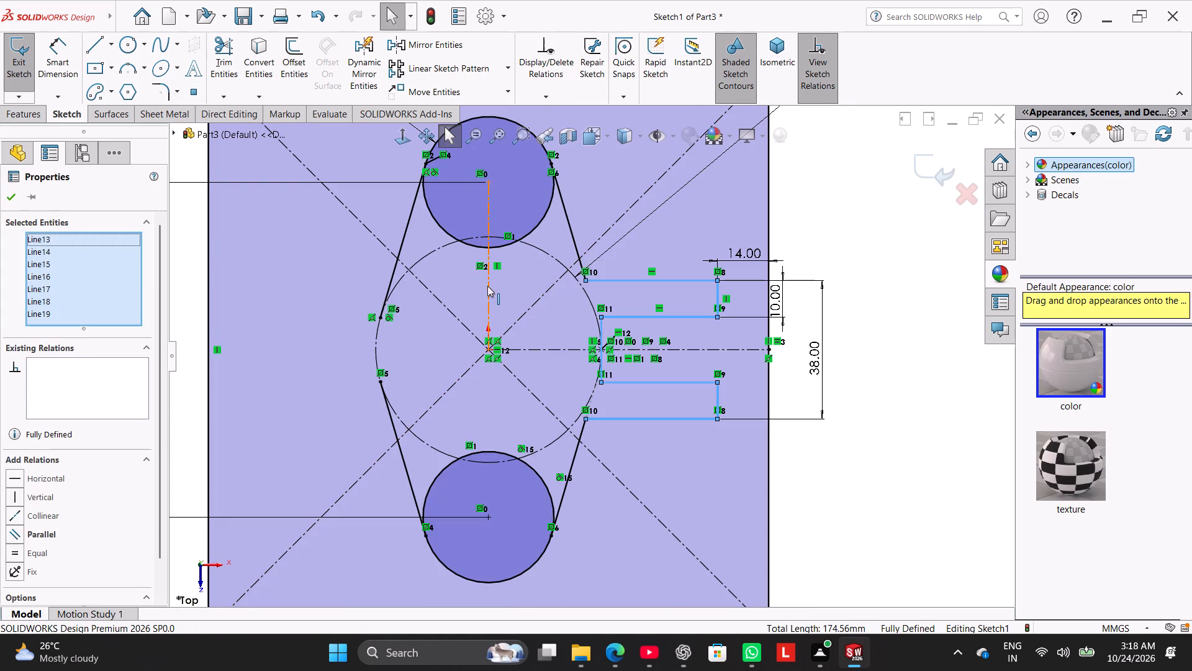
pyautogui.keyDown('ctrl'); pyautogui.click(487, 286); pyautogui.keyUp('ctrl')
pyautogui.keyDown('ctrl'); pyautogui.click(454, 48); pyautogui.keyUp('ctrl')
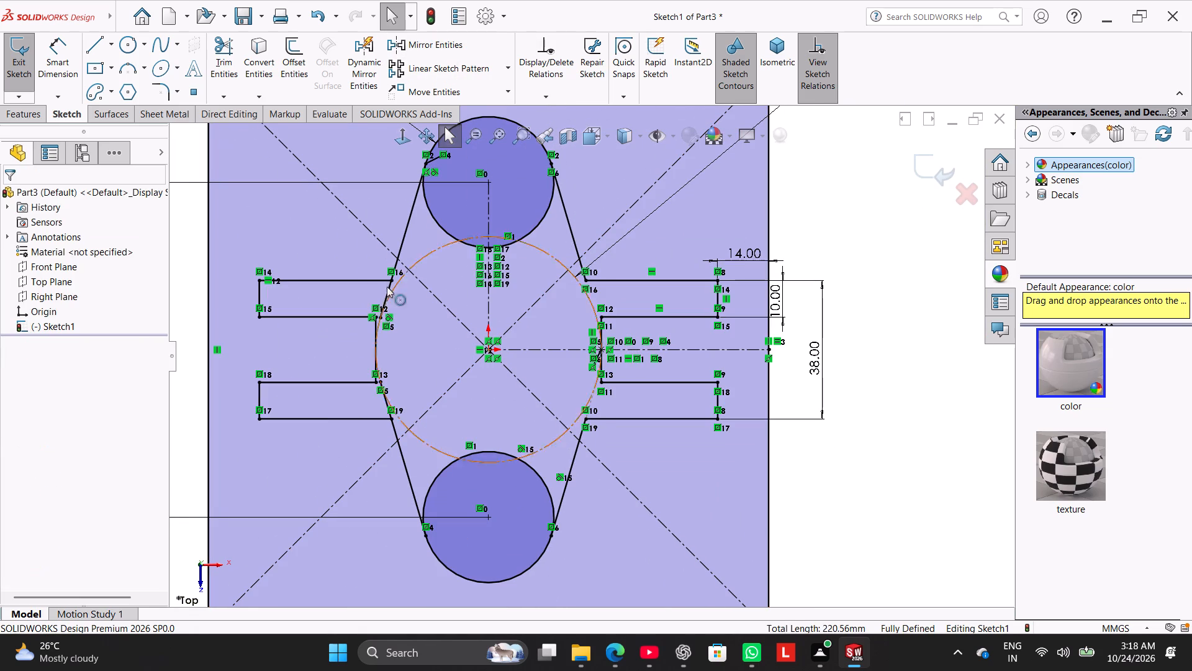
# Trim the inner ends of both left-hand tangent lines back to the mirrored arms' outer horizontal lines.
pyautogui.click(227, 55)
pyautogui.scroll(-4, 461, 320)
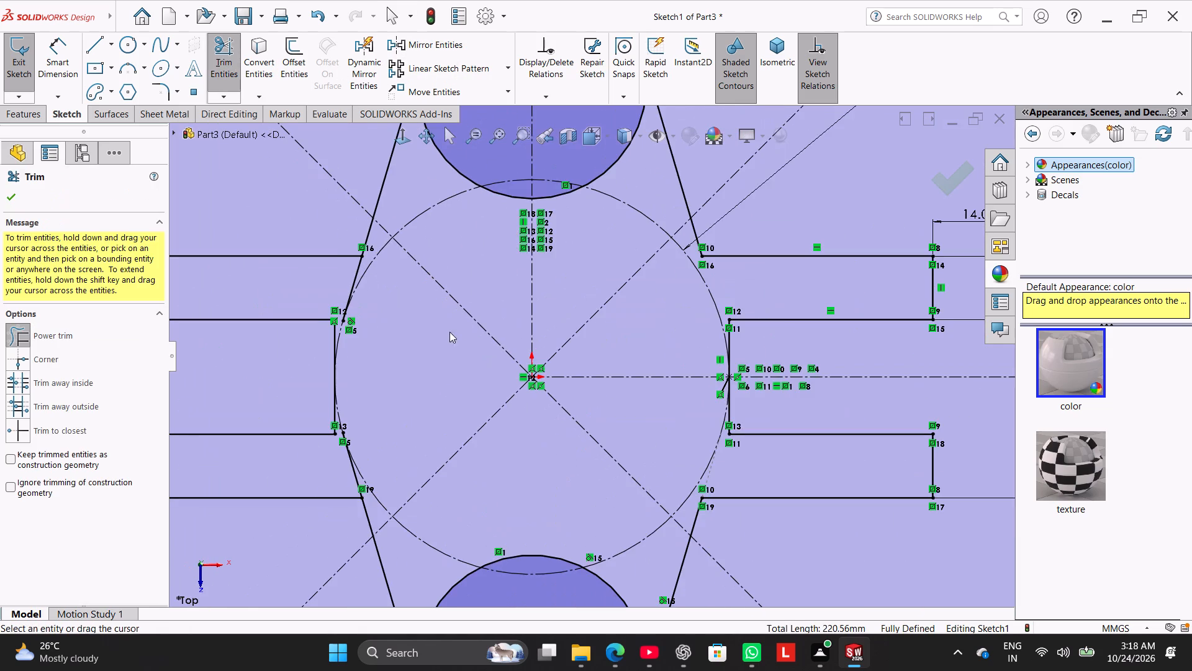
pyautogui.moveTo(374, 314); pyautogui.dragTo(353, 297)
pyautogui.moveTo(319, 270); pyautogui.dragTo(346, 258)
pyautogui.scroll(2, 448, 401)
pyautogui.scroll(-3, 432, 445)
pyautogui.moveTo(415, 448); pyautogui.dragTo(421, 450)
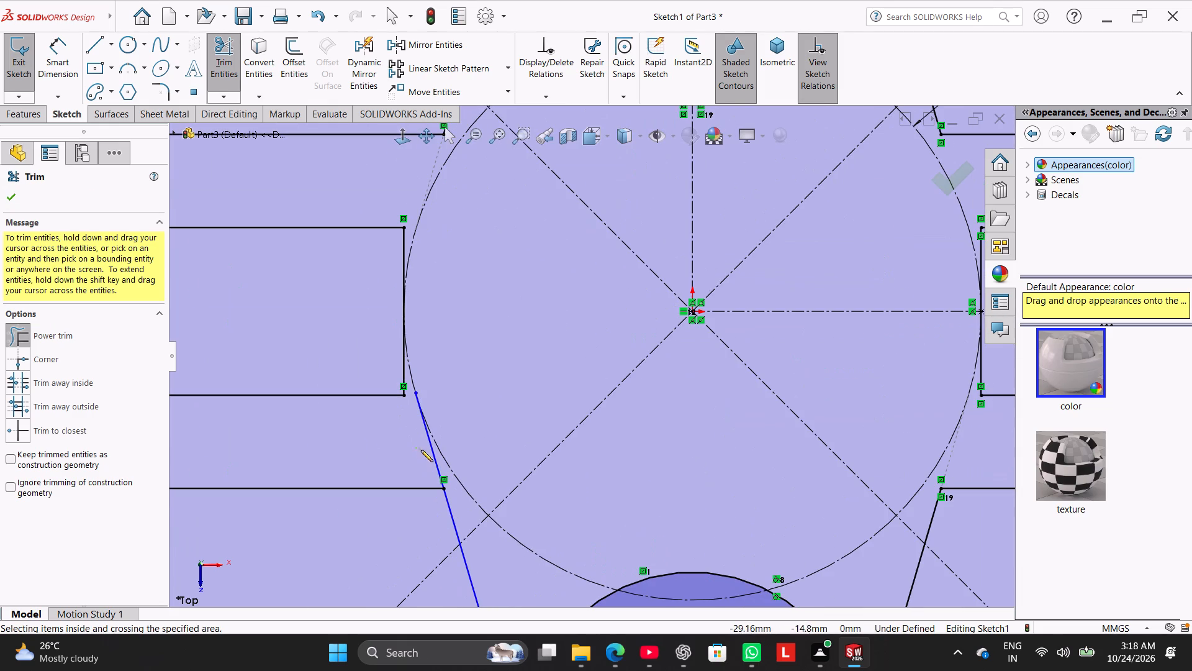
pyautogui.moveTo(421, 450); pyautogui.dragTo(438, 460)
pyautogui.scroll(5, 400, 526)
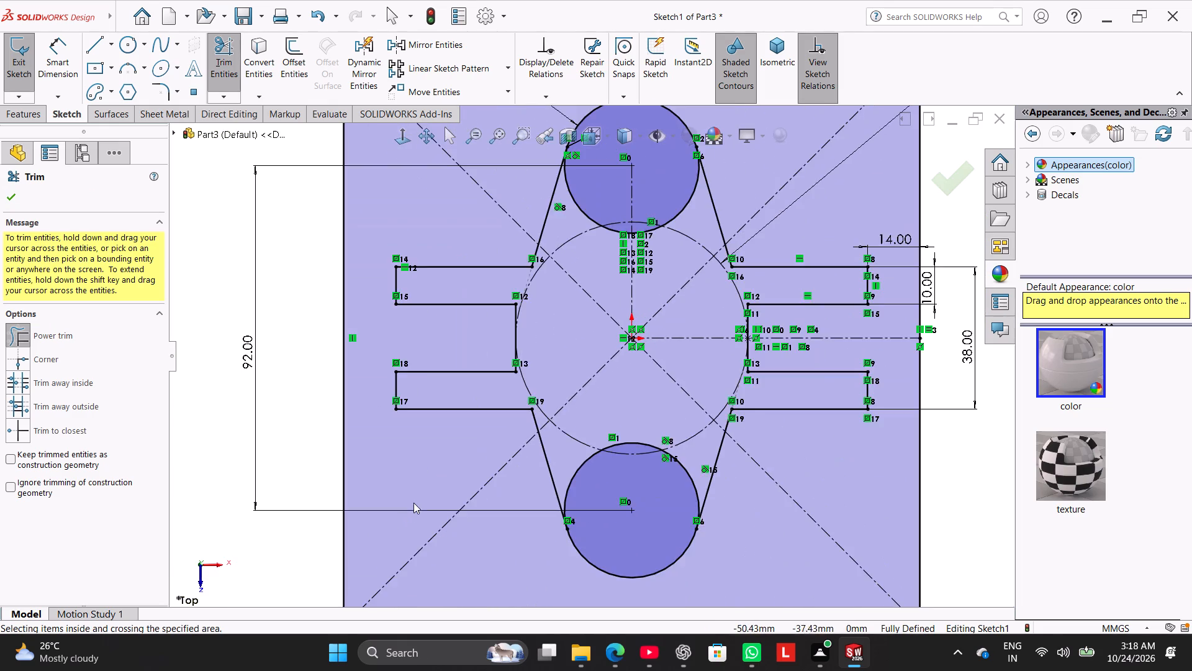
pyautogui.scroll(3, 419, 492)
pyautogui.rightClick(222, 243)
pyautogui.click(238, 283)
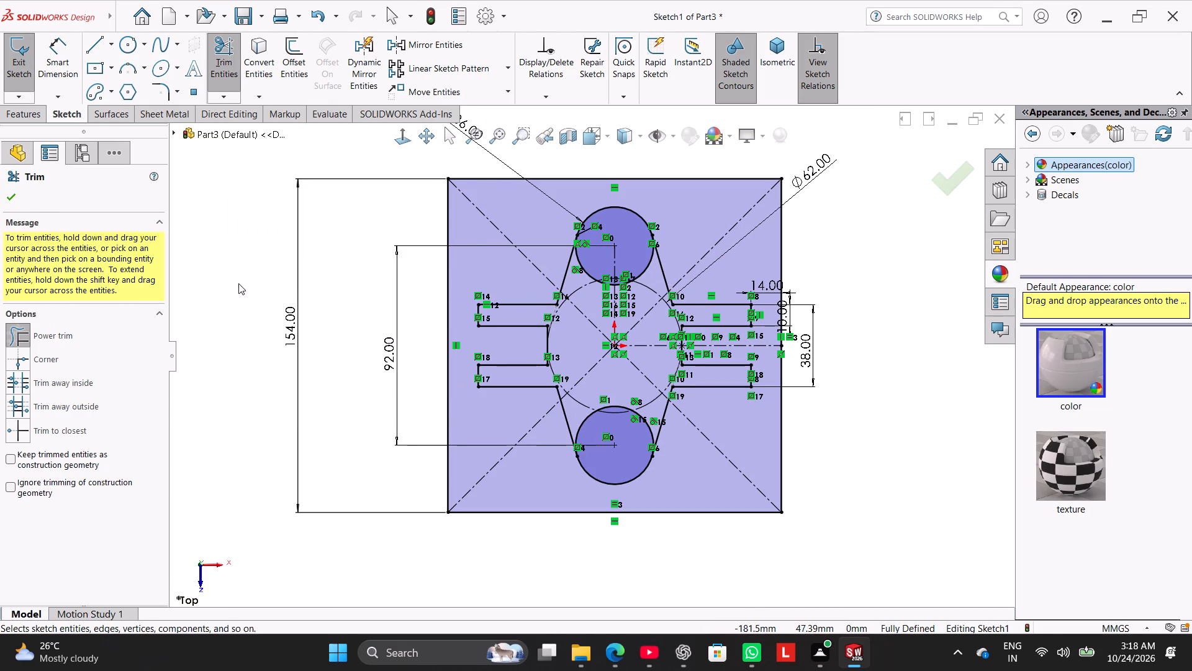
# Reposition the 92 mm circle-spacing and 154 mm square-height dimensions closer to the square's left edge.
pyautogui.moveTo(391, 358); pyautogui.dragTo(406, 358)
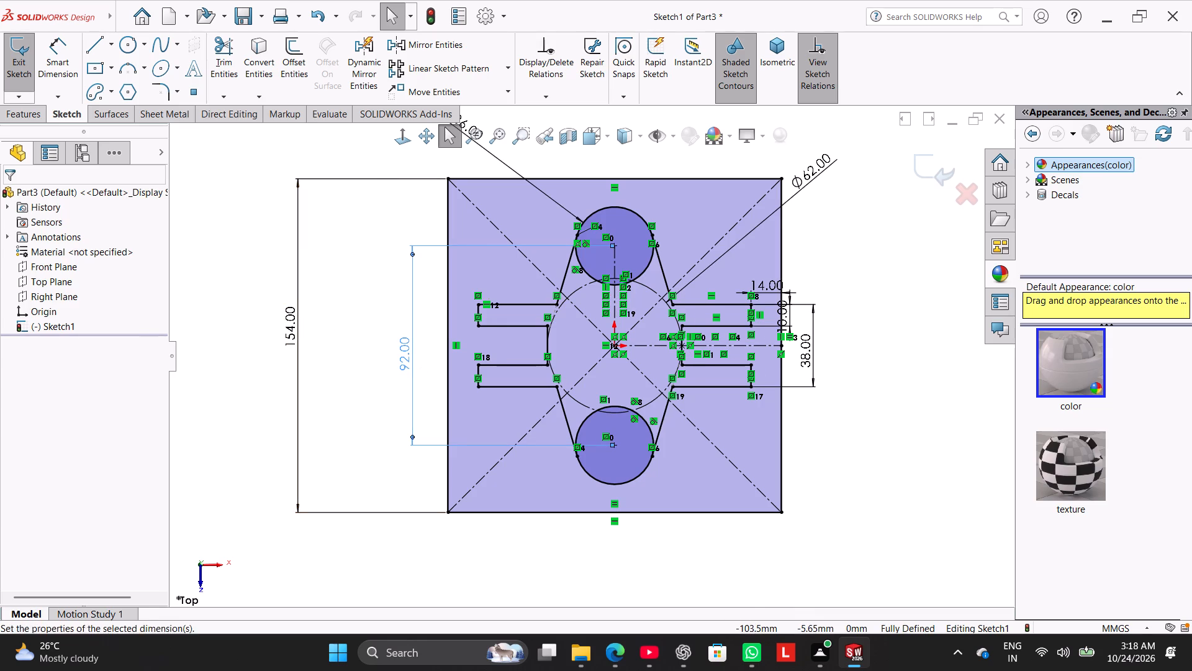
pyautogui.moveTo(298, 322); pyautogui.dragTo(384, 358)
pyautogui.click(306, 317)
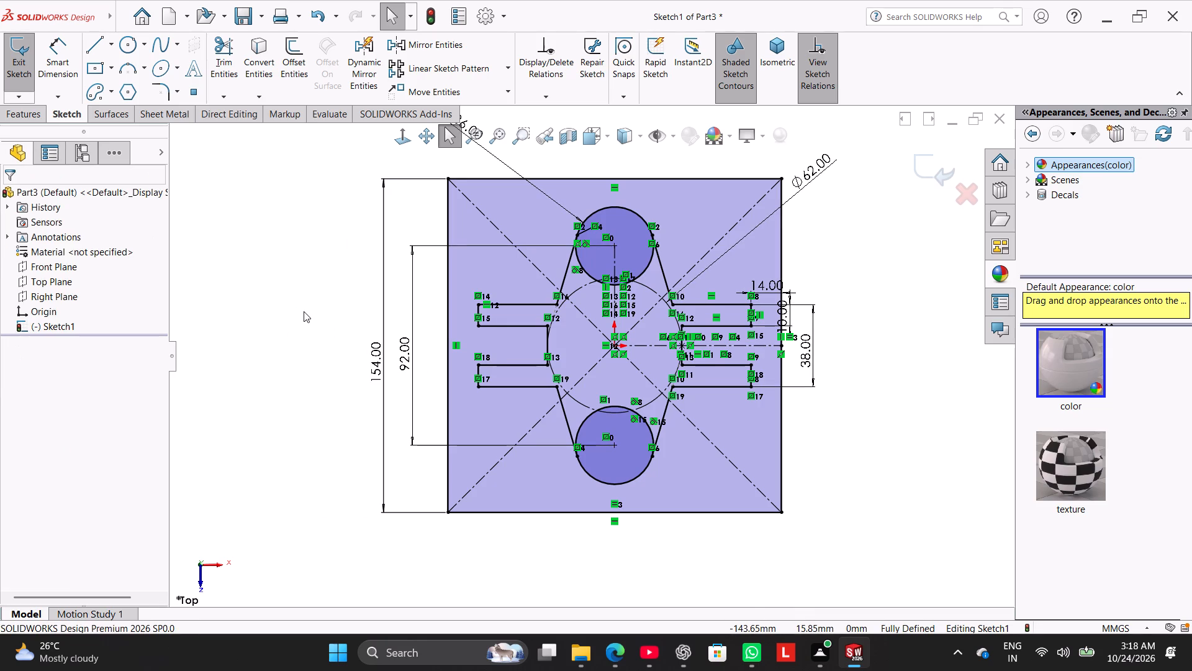
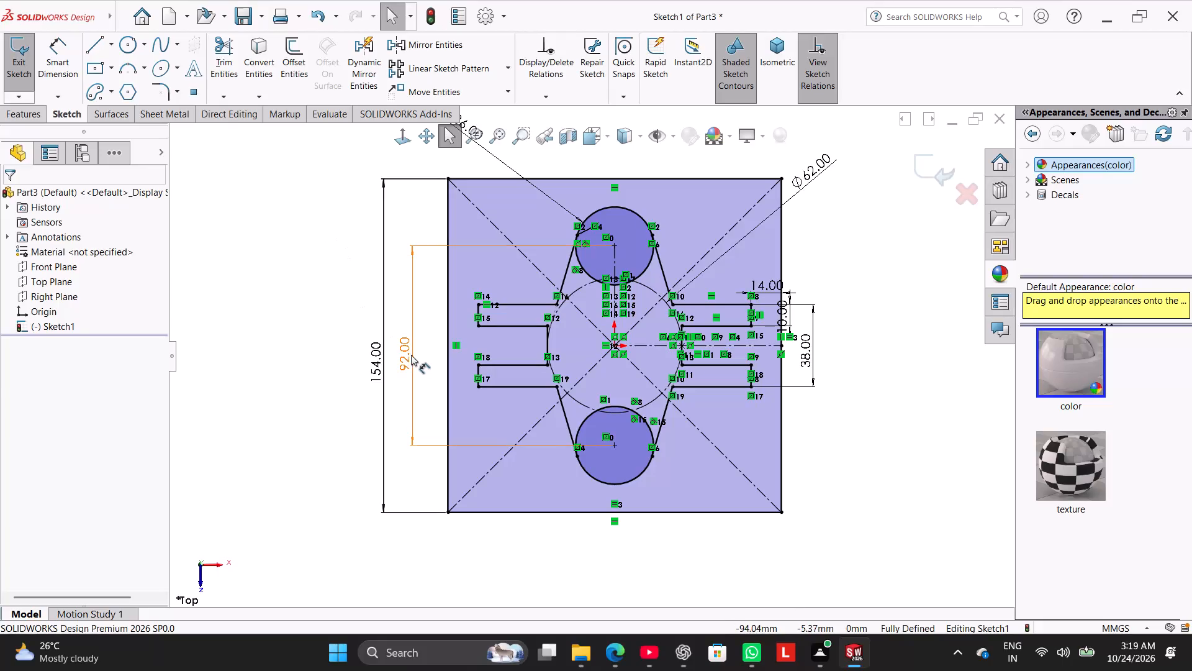
# Extrude the whole 154 mm square, including the central armed region and both circle regions, 25 mm from the sketch plane.
pyautogui.click(37, 116)
pyautogui.click(42, 63)
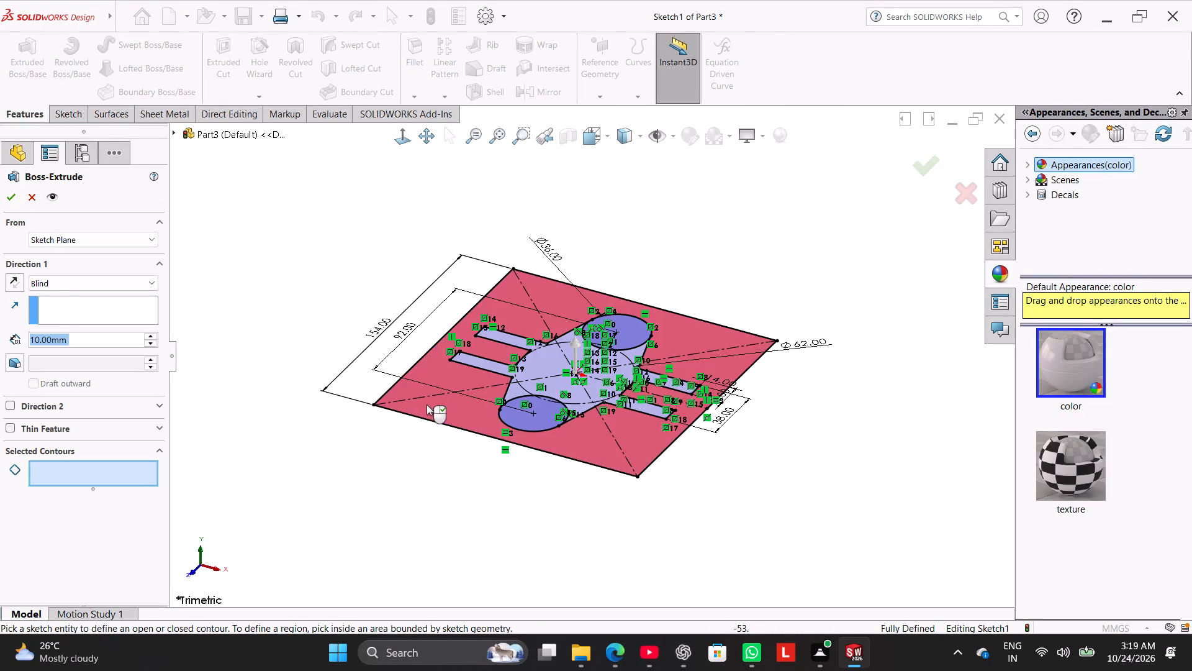
pyautogui.click(427, 404)
pyautogui.click(556, 347)
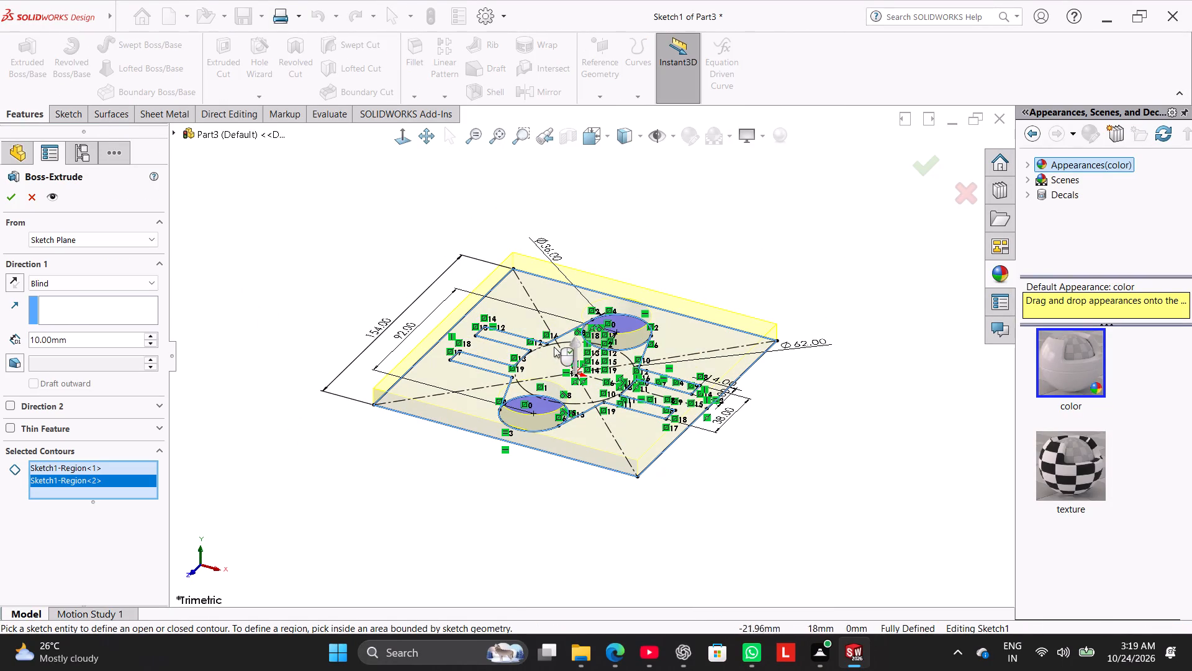
pyautogui.scroll(-3, 634, 319)
pyautogui.click(618, 326)
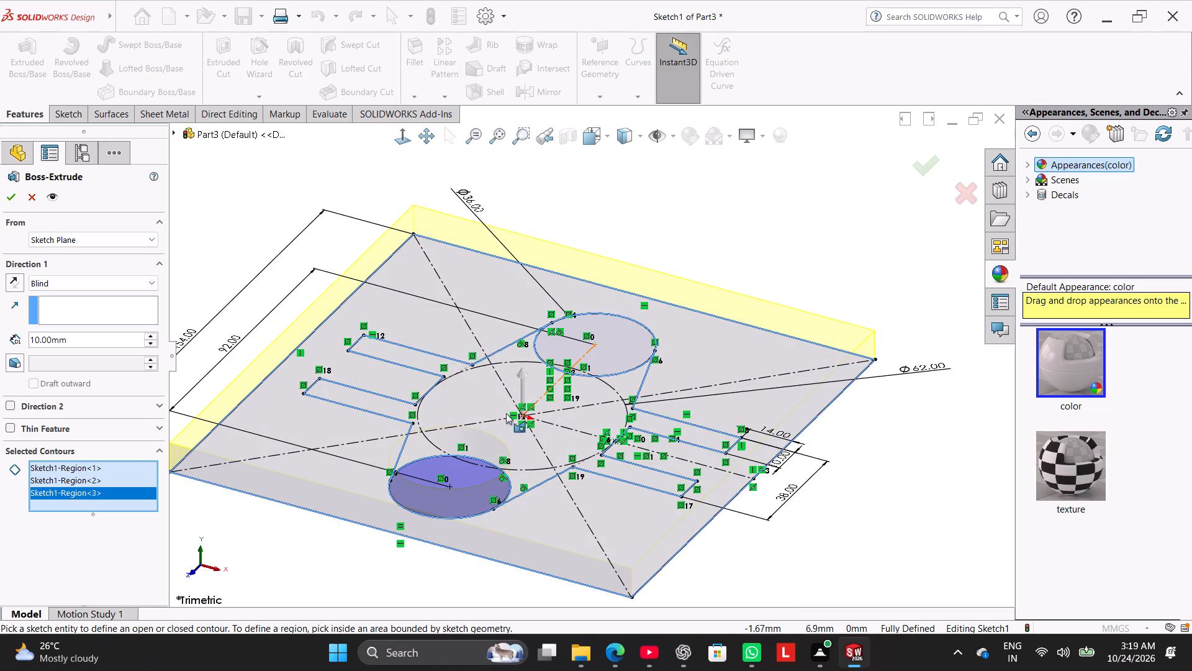
pyautogui.click(453, 493)
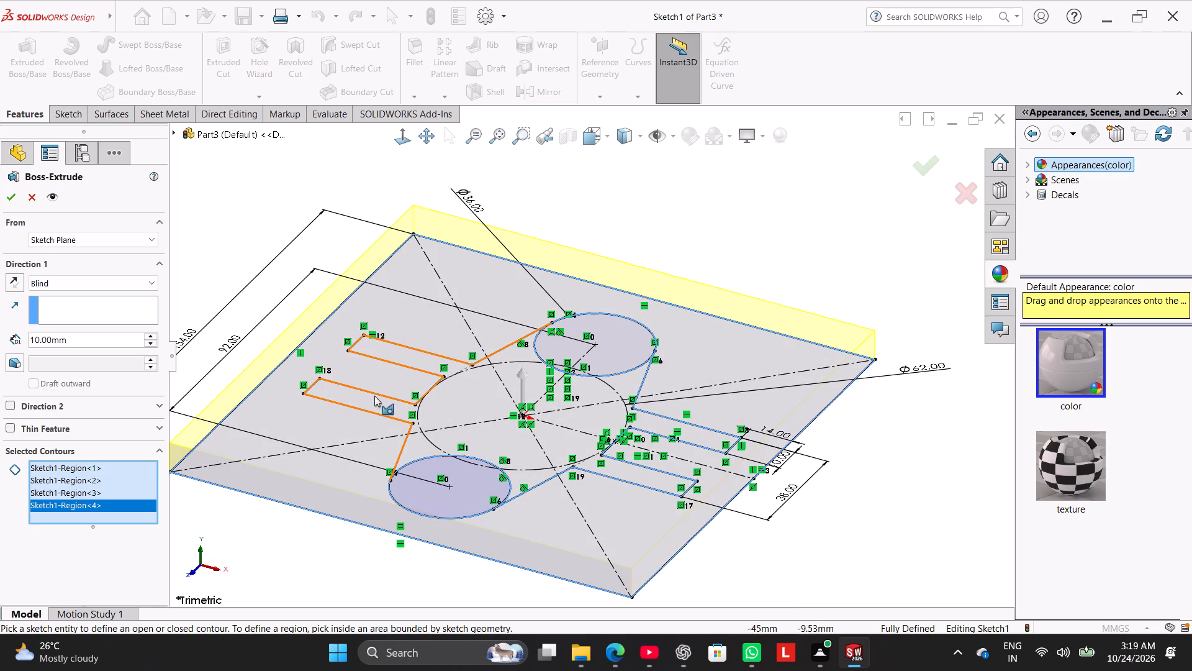
pyautogui.scroll(3, 517, 514)
pyautogui.moveTo(495, 518); pyautogui.dragTo(523, 392, button='middle')
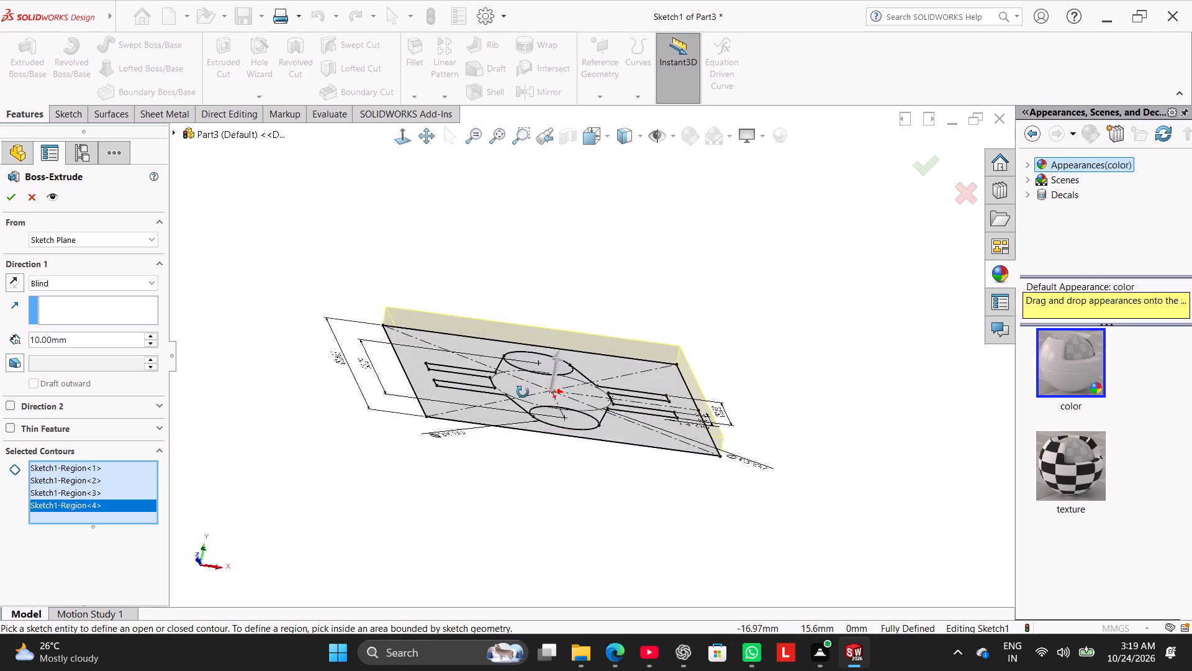
pyautogui.moveTo(523, 392); pyautogui.dragTo(508, 478, button='middle')
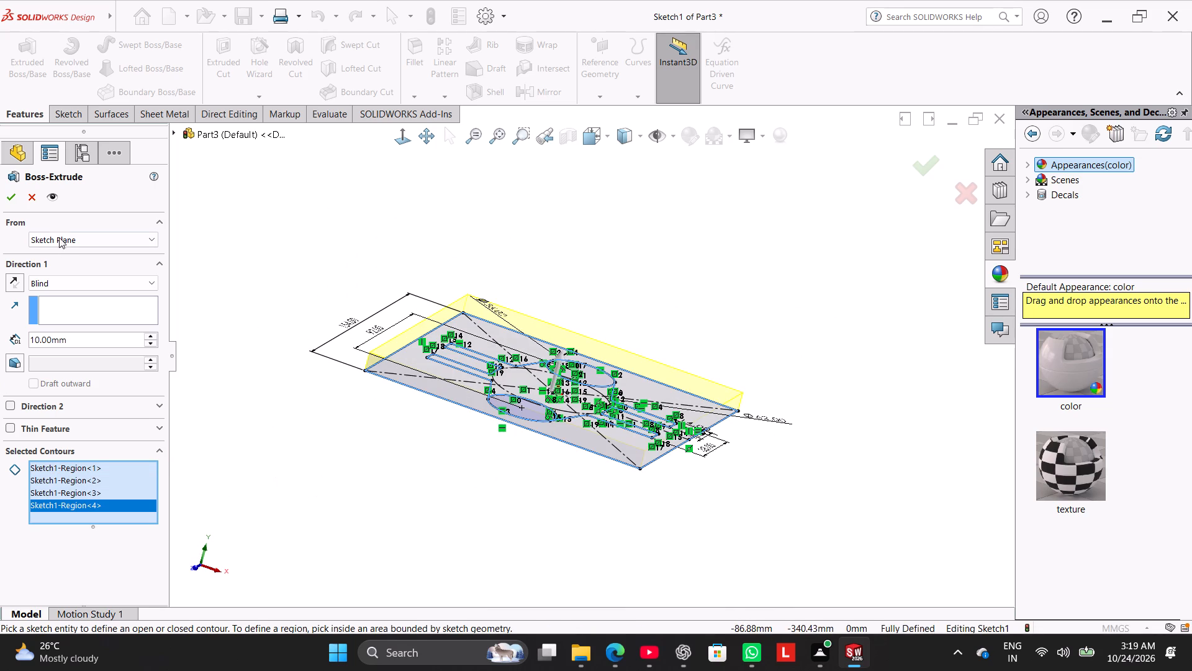
pyautogui.doubleClick(79, 333)
pyautogui.doubleClick(94, 347)
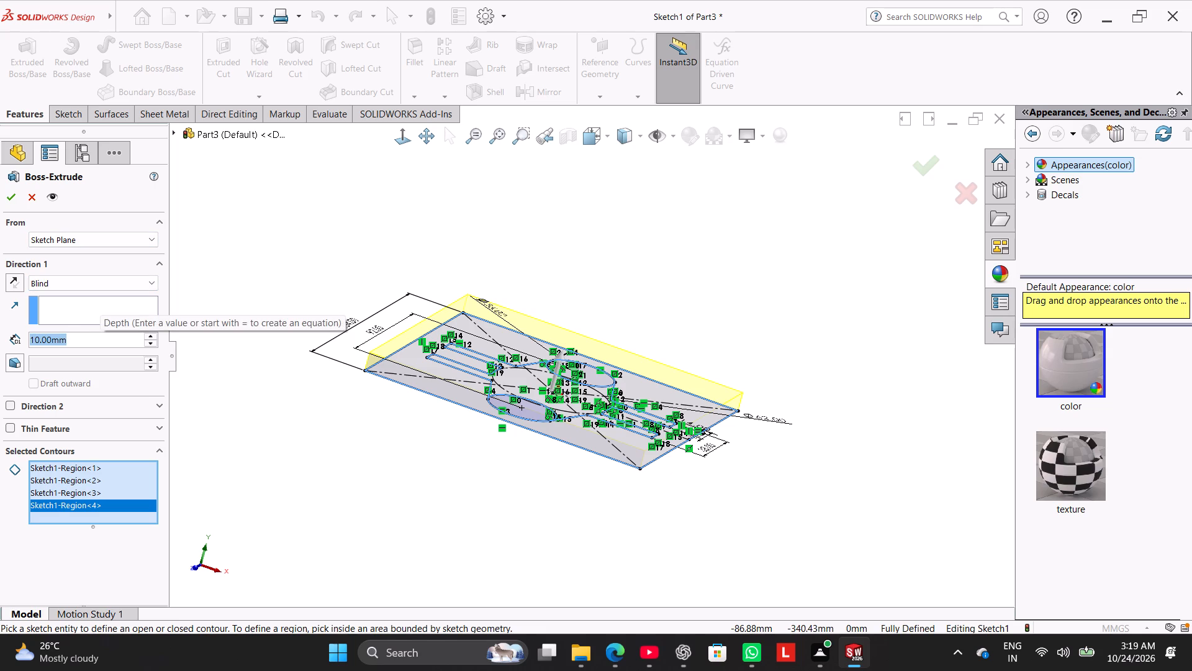
pyautogui.write('25')
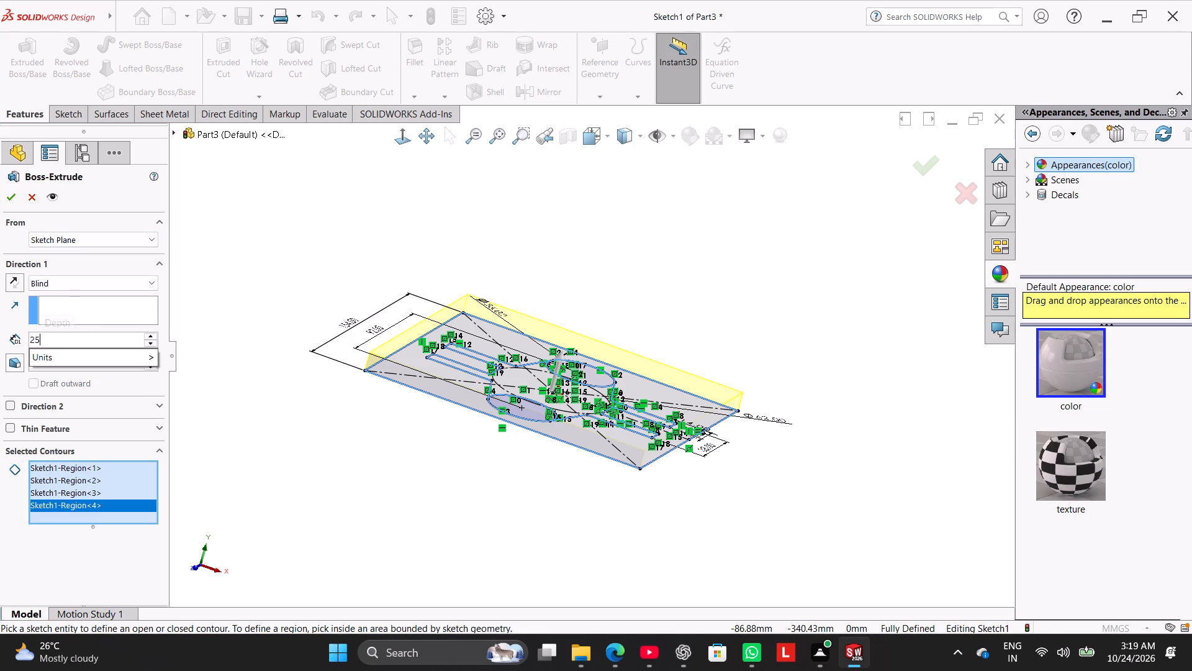
pyautogui.press('Return')
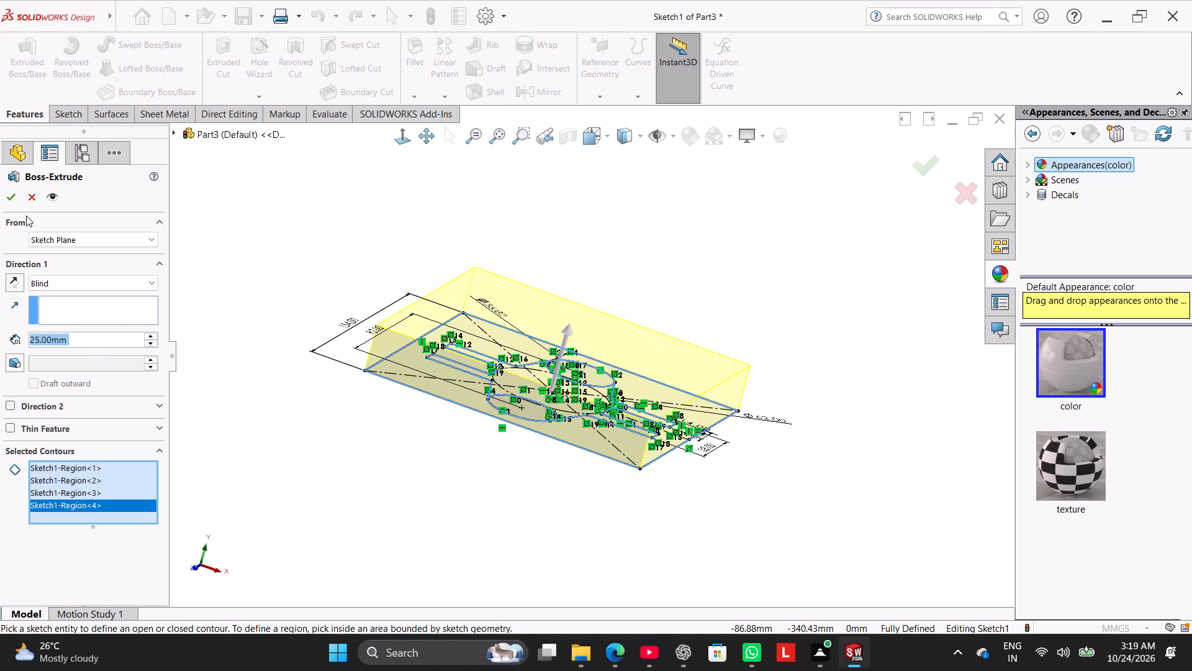
pyautogui.click(16, 199)
pyautogui.click(391, 434)
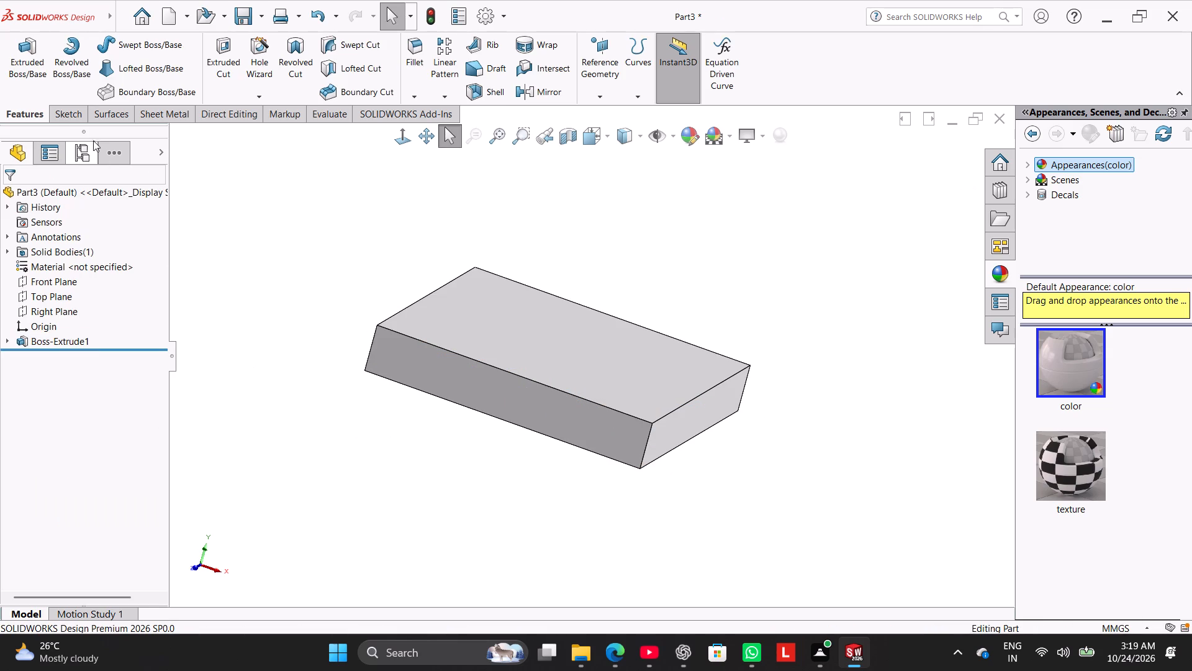
# Set up a second Boss-Extrude from the same sketch, using only the central armed region and both circle regions as contours.
pyautogui.click(8, 340)
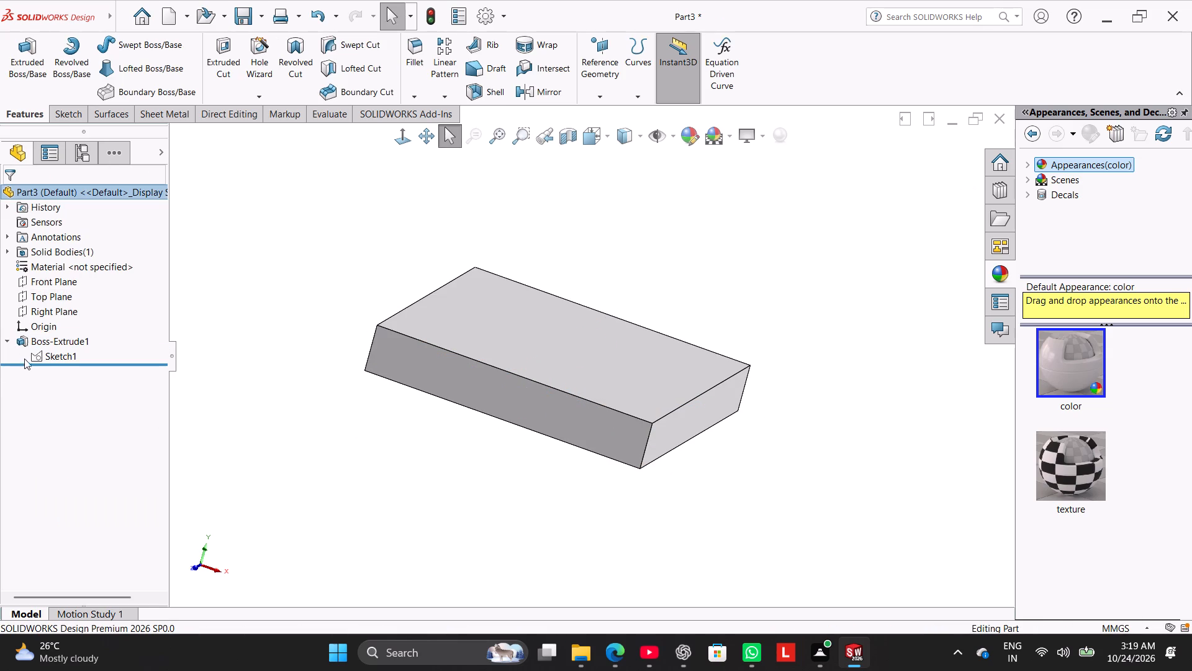
pyautogui.click(34, 357)
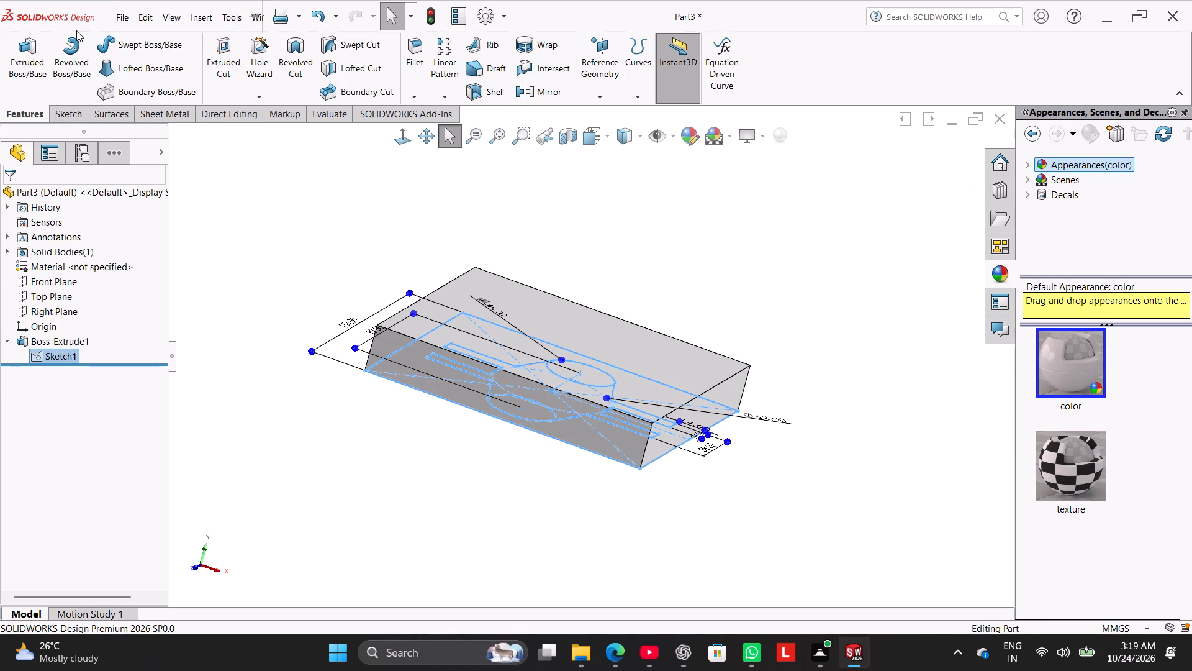
pyautogui.click(31, 53)
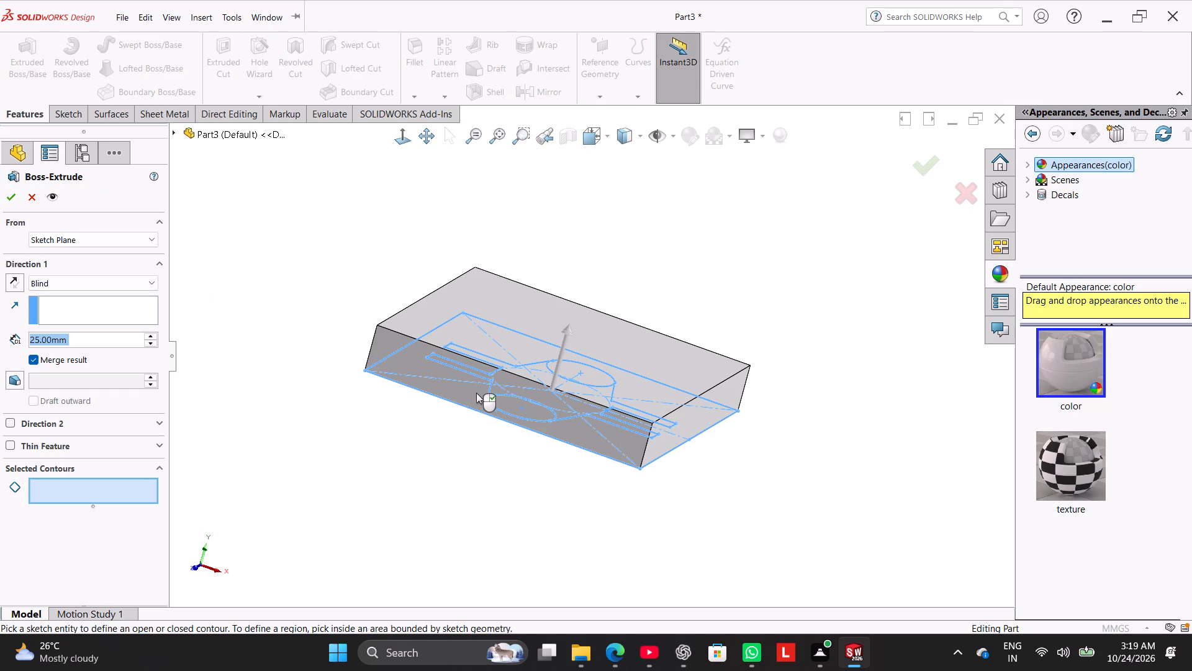
pyautogui.click(514, 381)
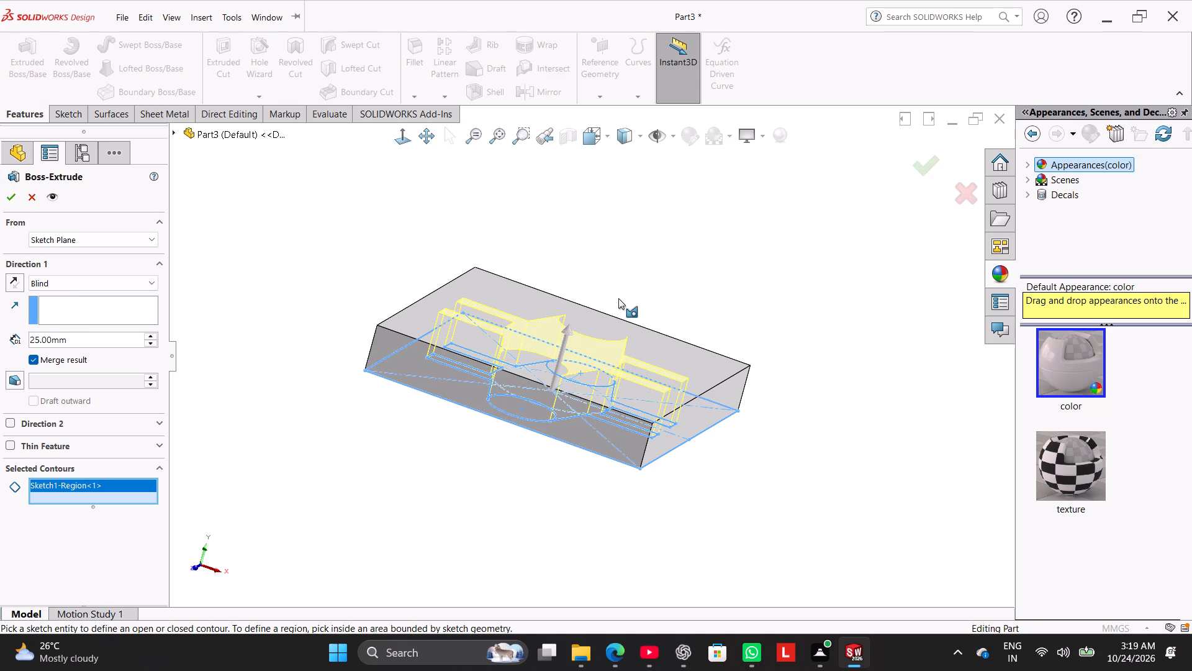
pyautogui.scroll(1, 618, 292)
pyautogui.moveTo(624, 270); pyautogui.dragTo(597, 432, button='middle')
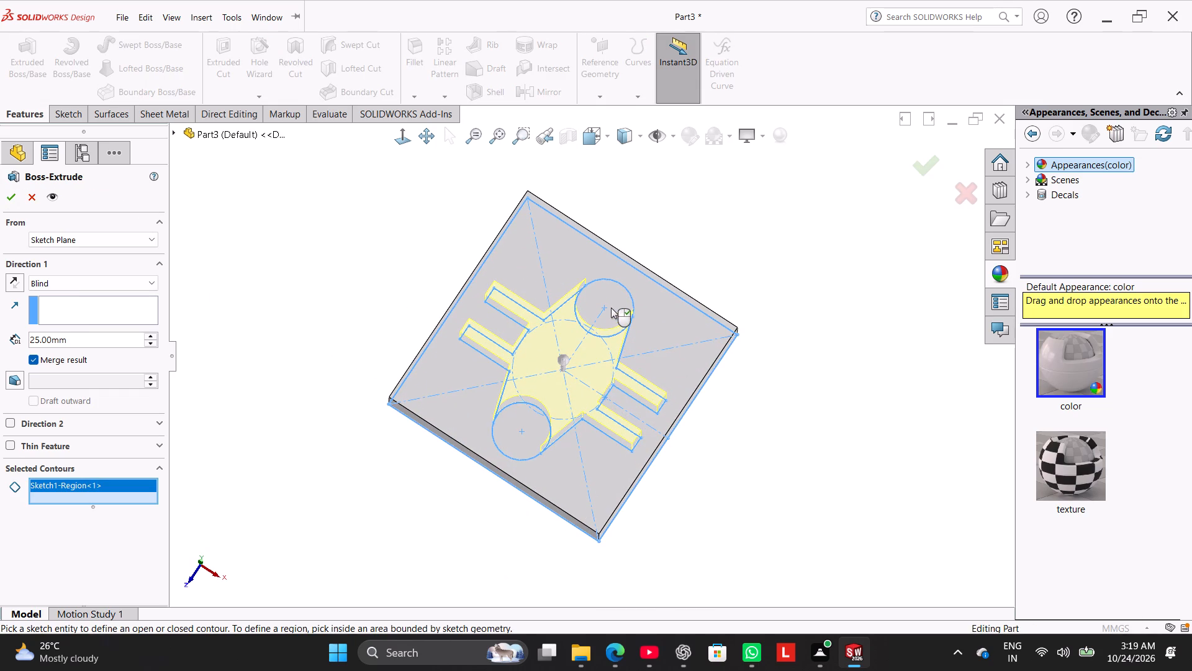
pyautogui.click(612, 306)
pyautogui.click(511, 442)
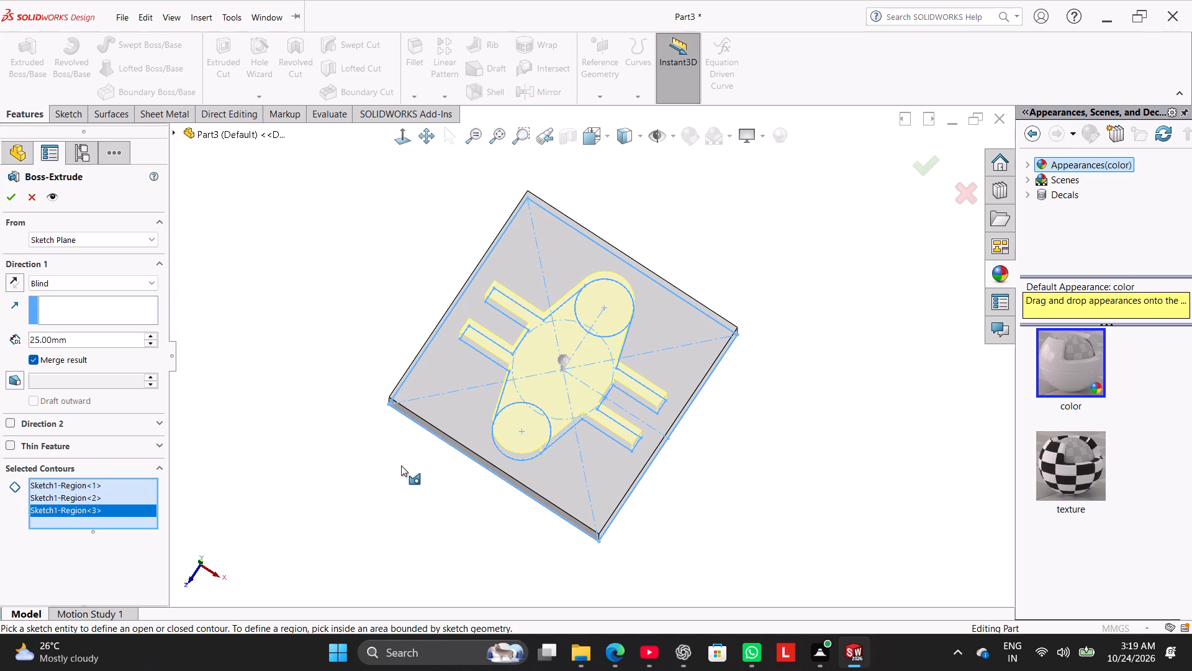
pyautogui.moveTo(390, 492); pyautogui.dragTo(412, 324, button='middle')
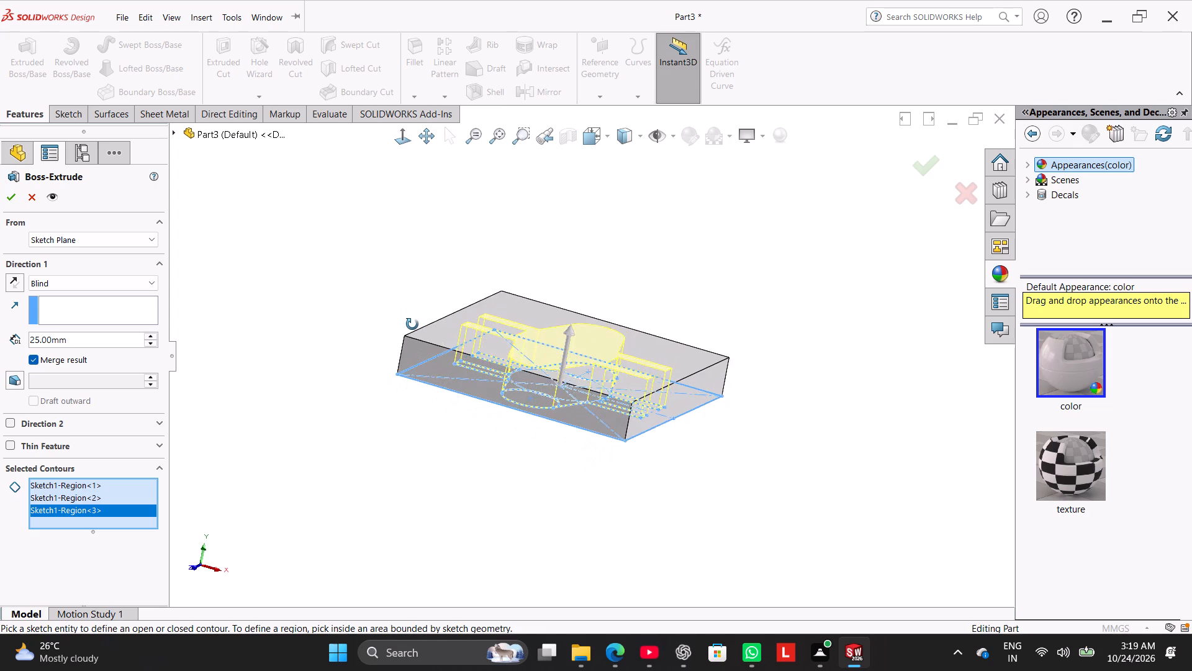
pyautogui.moveTo(412, 324); pyautogui.dragTo(418, 349, button='middle')
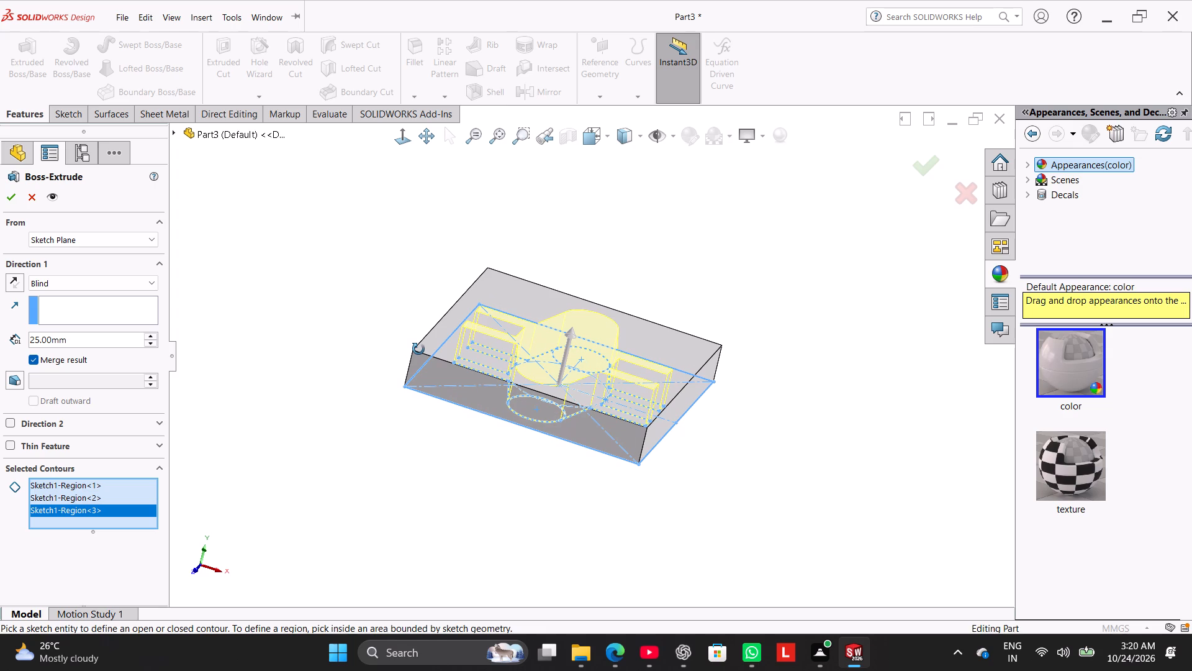
pyautogui.moveTo(418, 349); pyautogui.dragTo(420, 391, button='middle')
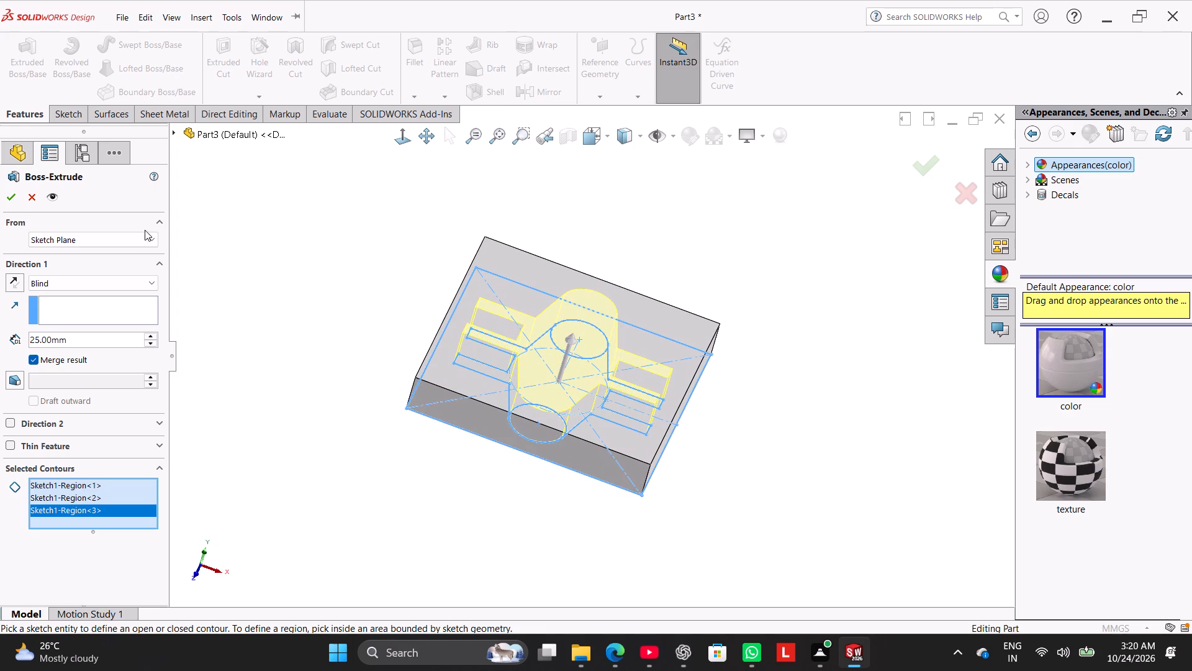
# Extrude the selected contours 31 mm, starting from the plate's top face.
pyautogui.click(138, 237)
pyautogui.click(130, 288)
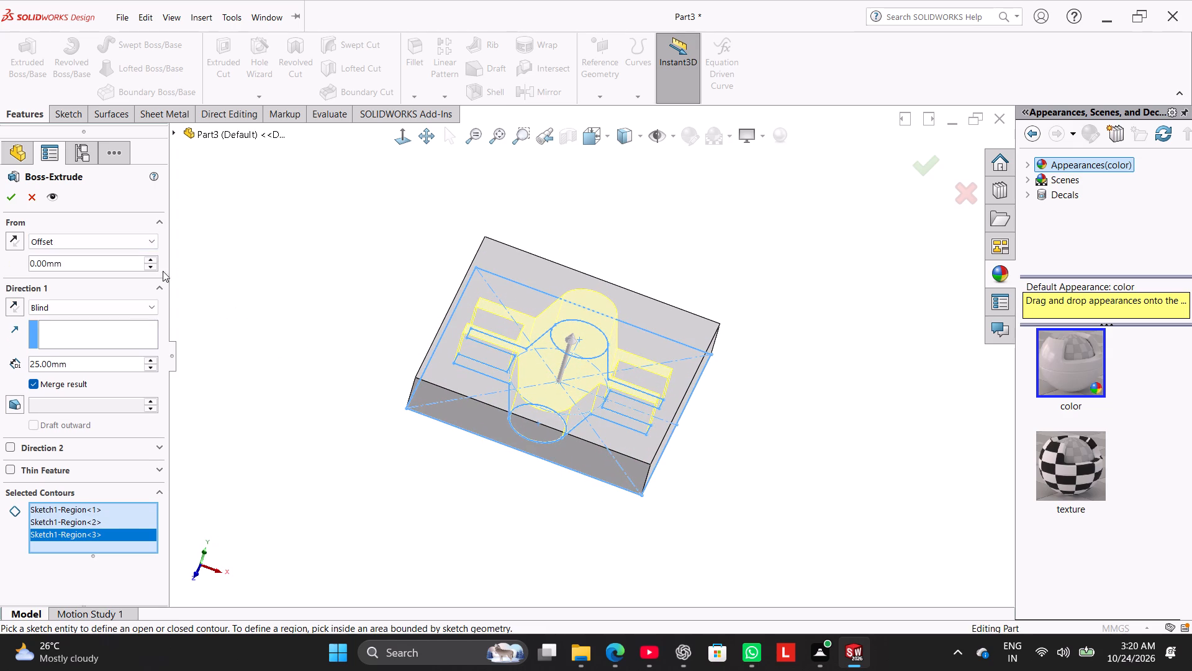
pyautogui.click(132, 246)
pyautogui.click(129, 266)
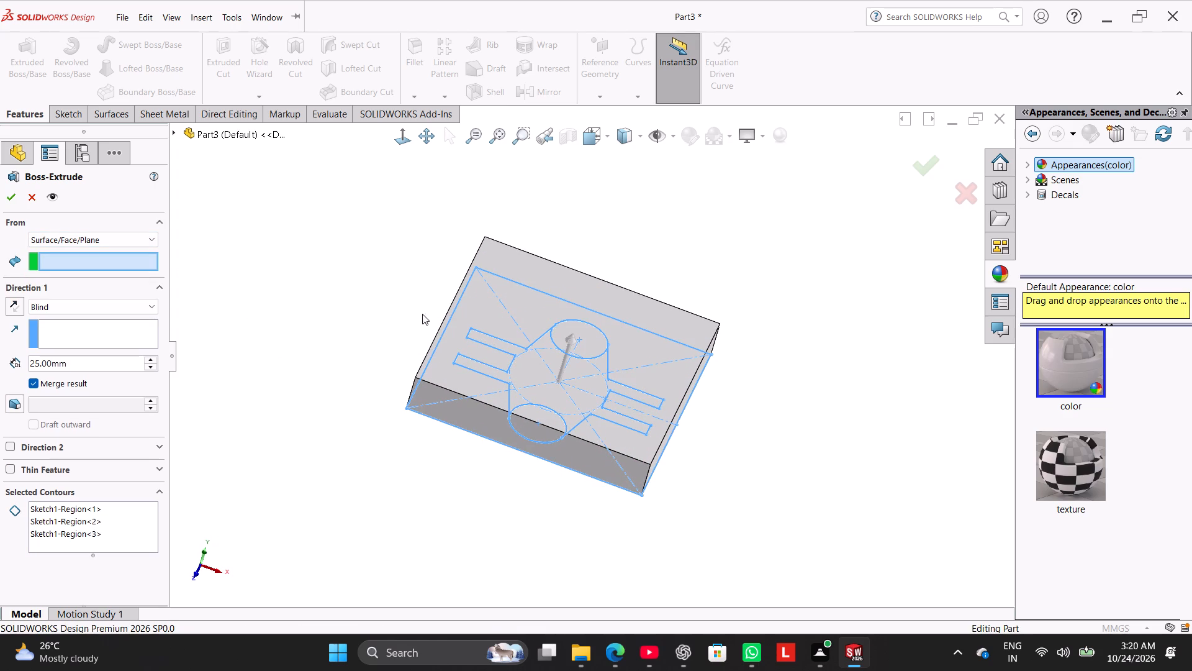
pyautogui.click(498, 258)
pyautogui.moveTo(348, 338); pyautogui.dragTo(366, 170, button='middle')
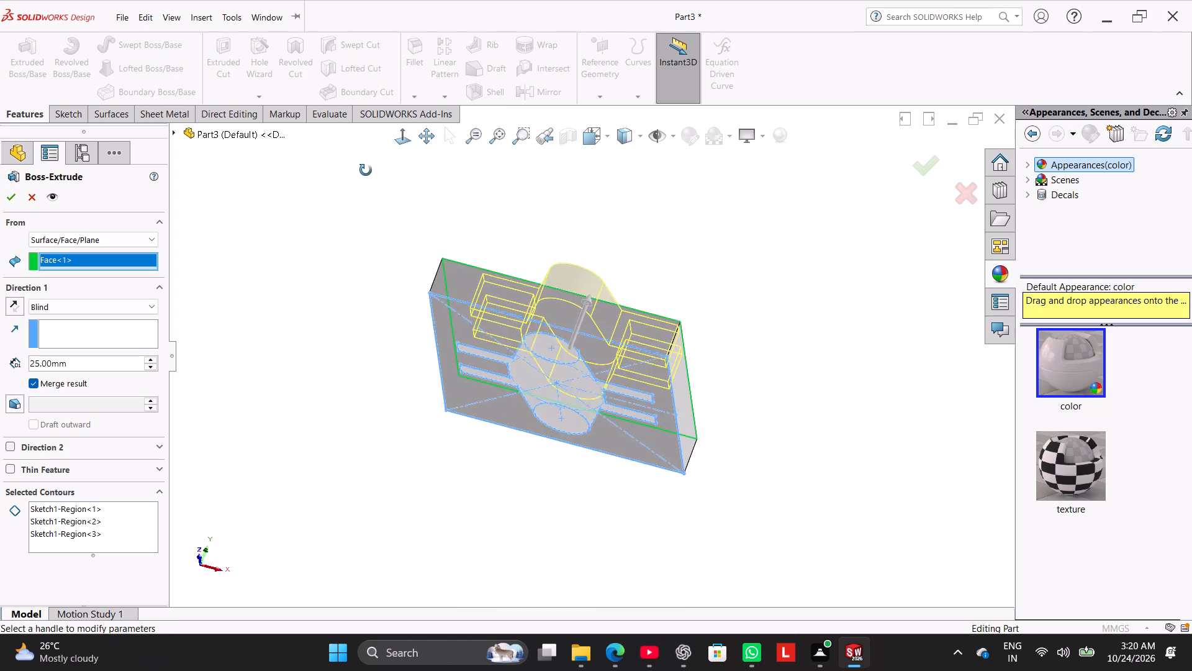
pyautogui.moveTo(366, 170); pyautogui.dragTo(361, 244, button='middle')
pyautogui.doubleClick(91, 367)
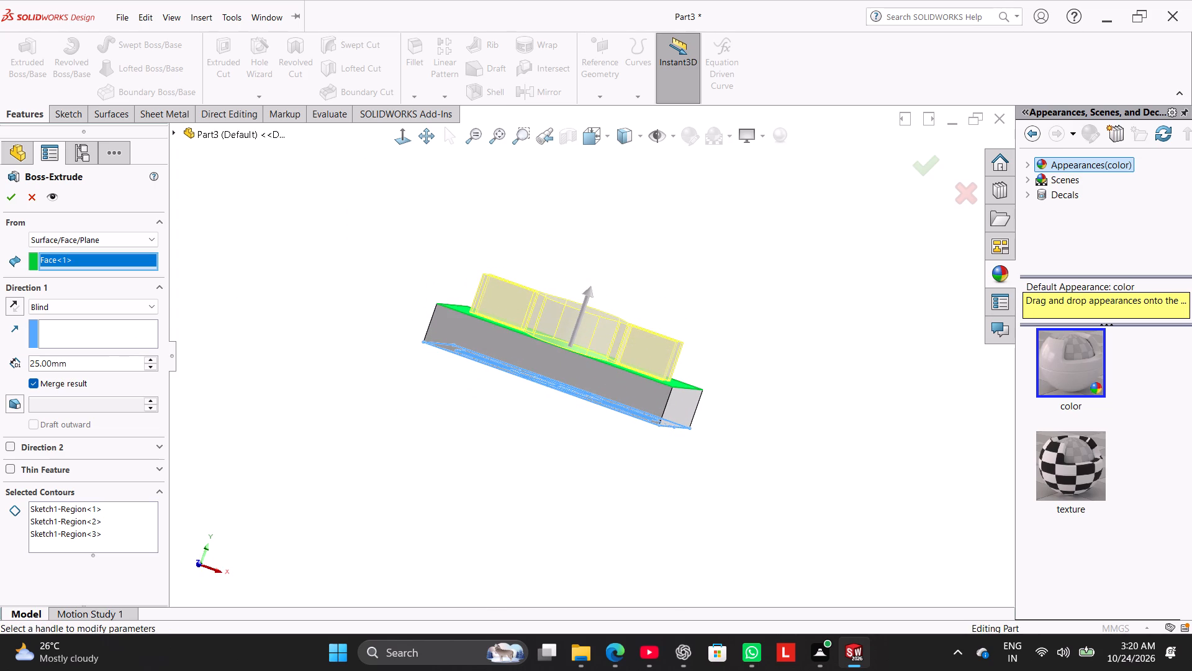
pyautogui.write('31')
pyautogui.press('Return')
pyautogui.click(8, 203)
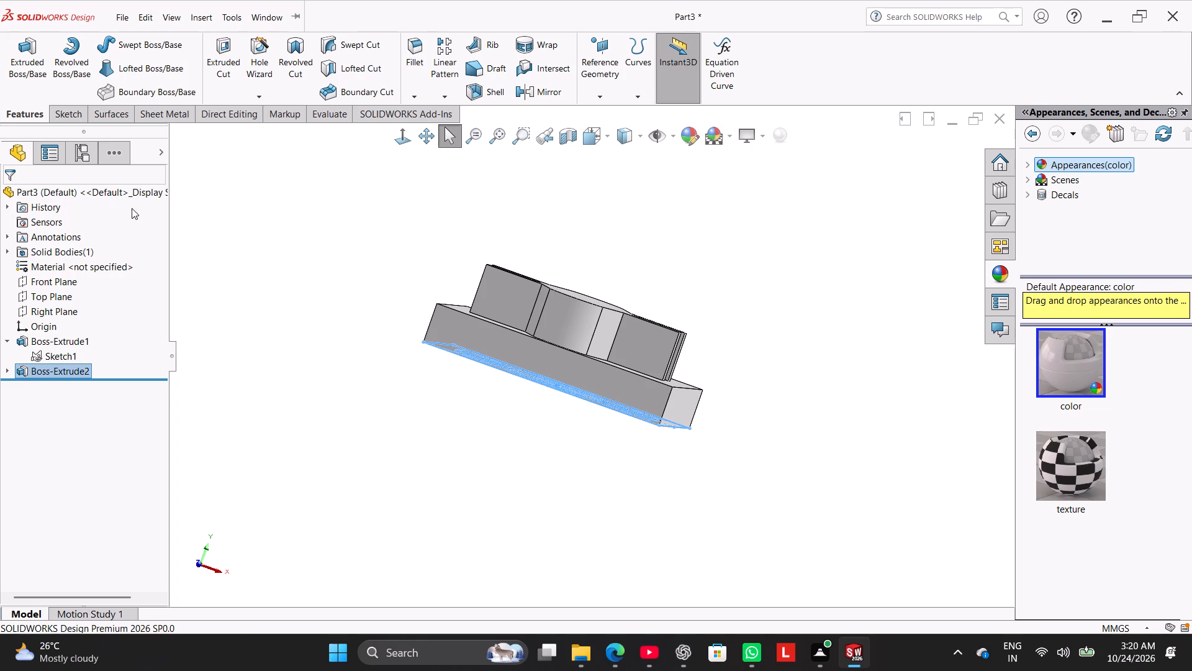
pyautogui.click(363, 390)
# Show the part in isometric view and start a Fillet.
pyautogui.moveTo(347, 463); pyautogui.dragTo(514, 362, button='right')
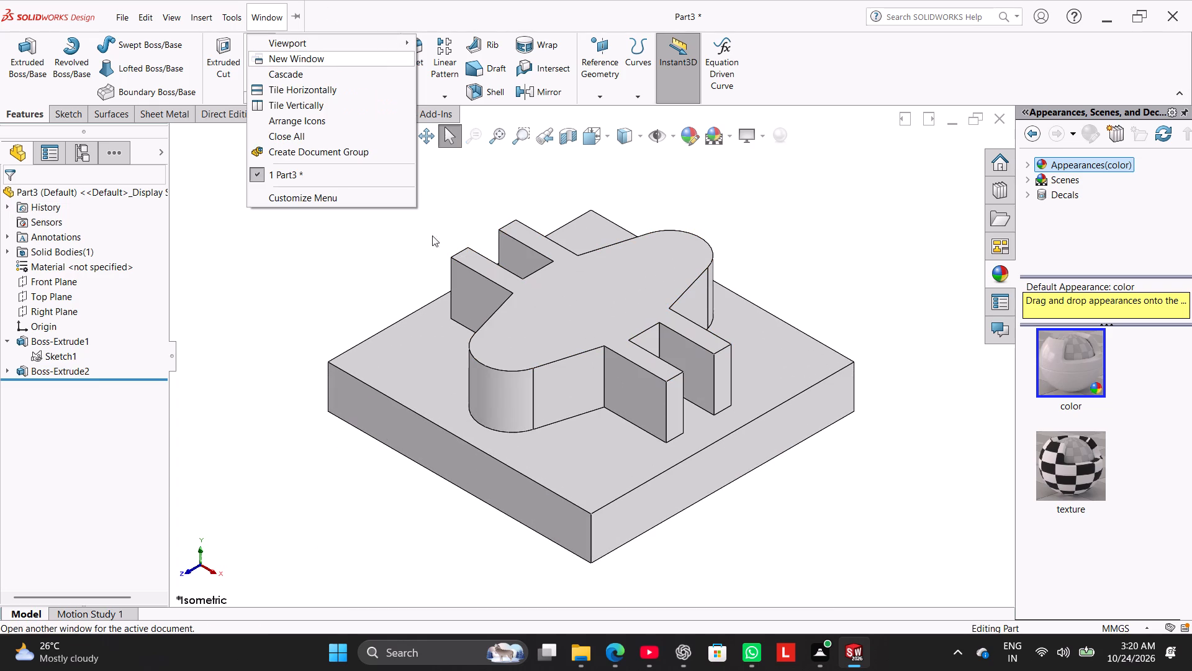
pyautogui.click(333, 292)
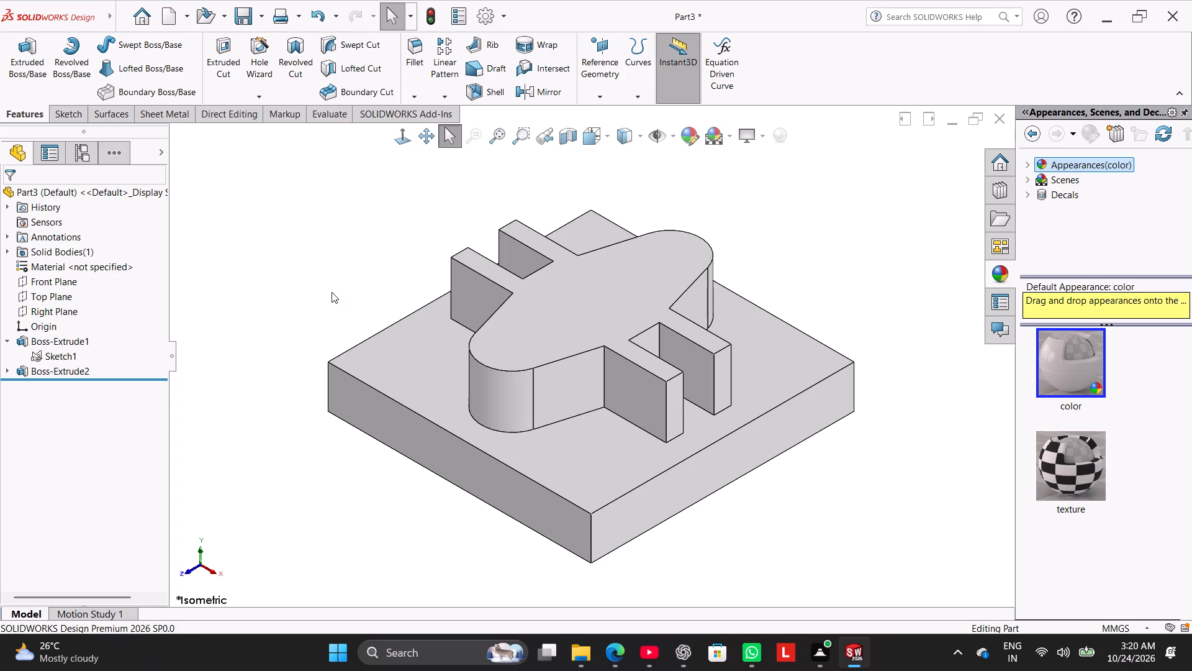
pyautogui.click(422, 52)
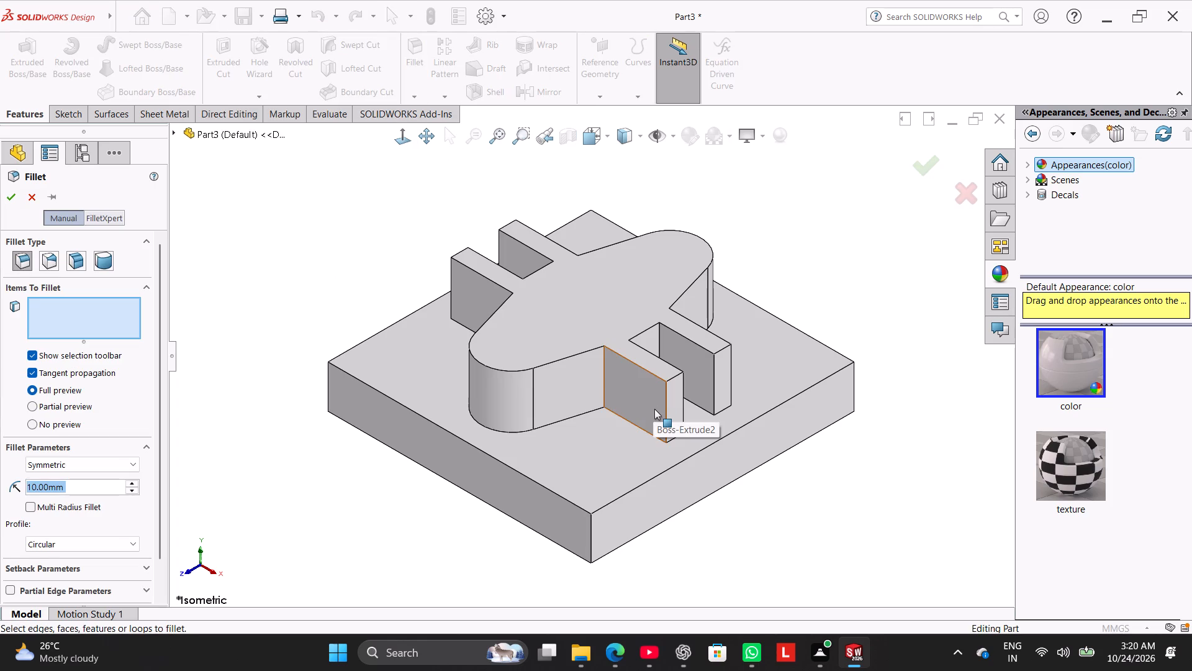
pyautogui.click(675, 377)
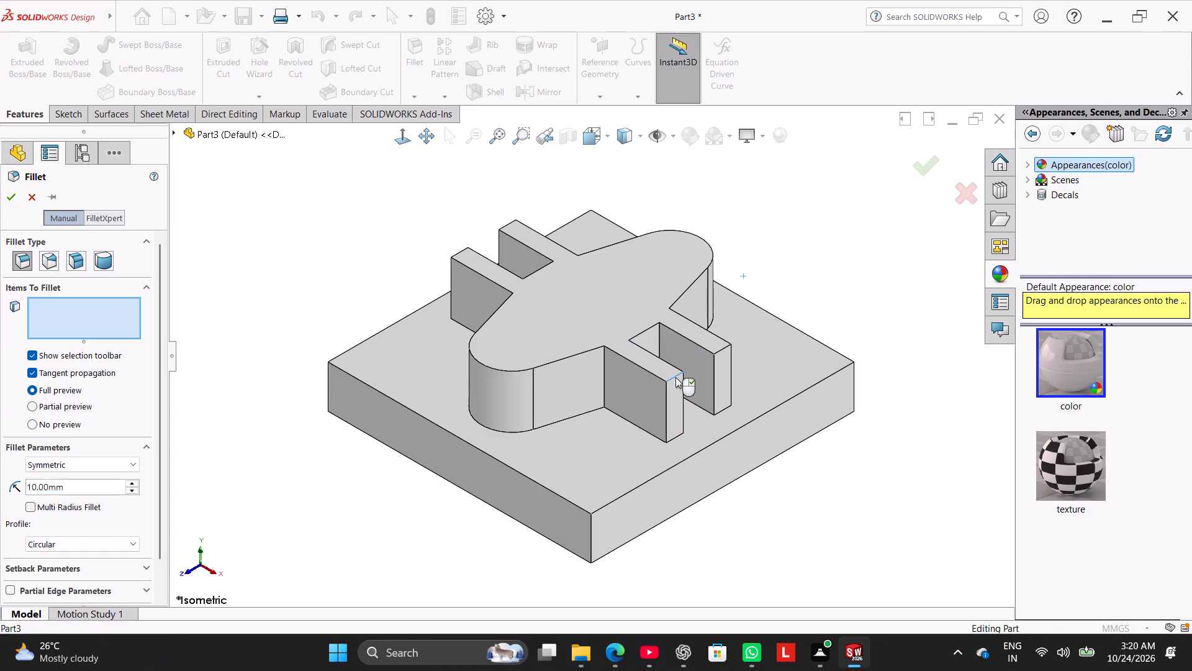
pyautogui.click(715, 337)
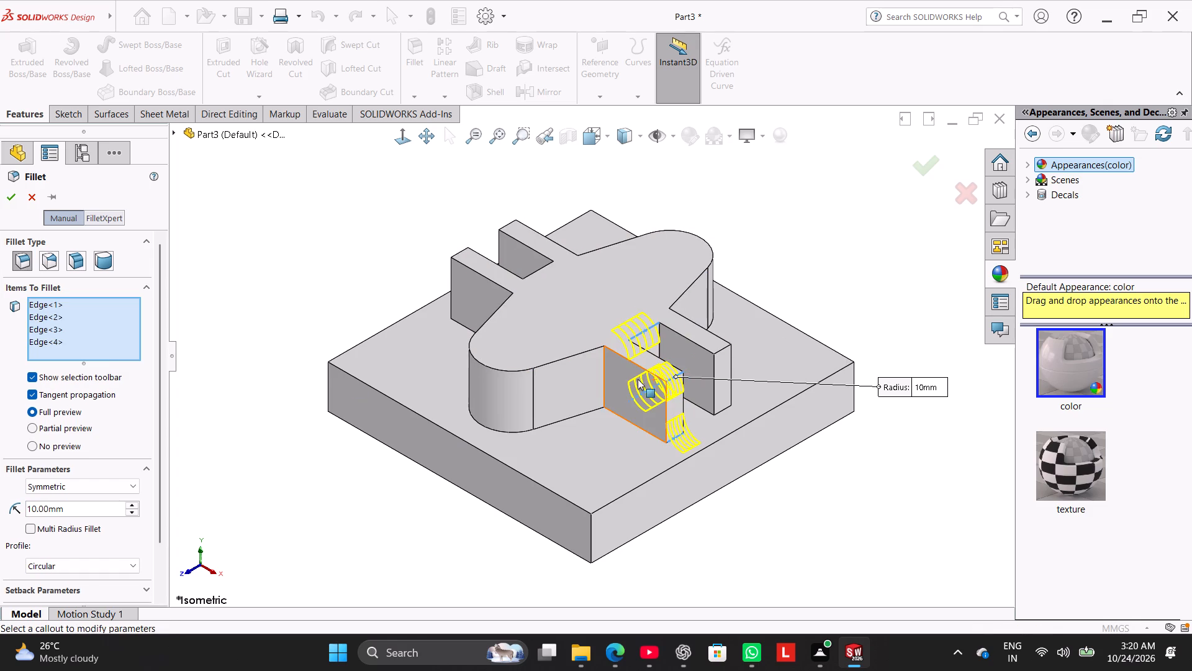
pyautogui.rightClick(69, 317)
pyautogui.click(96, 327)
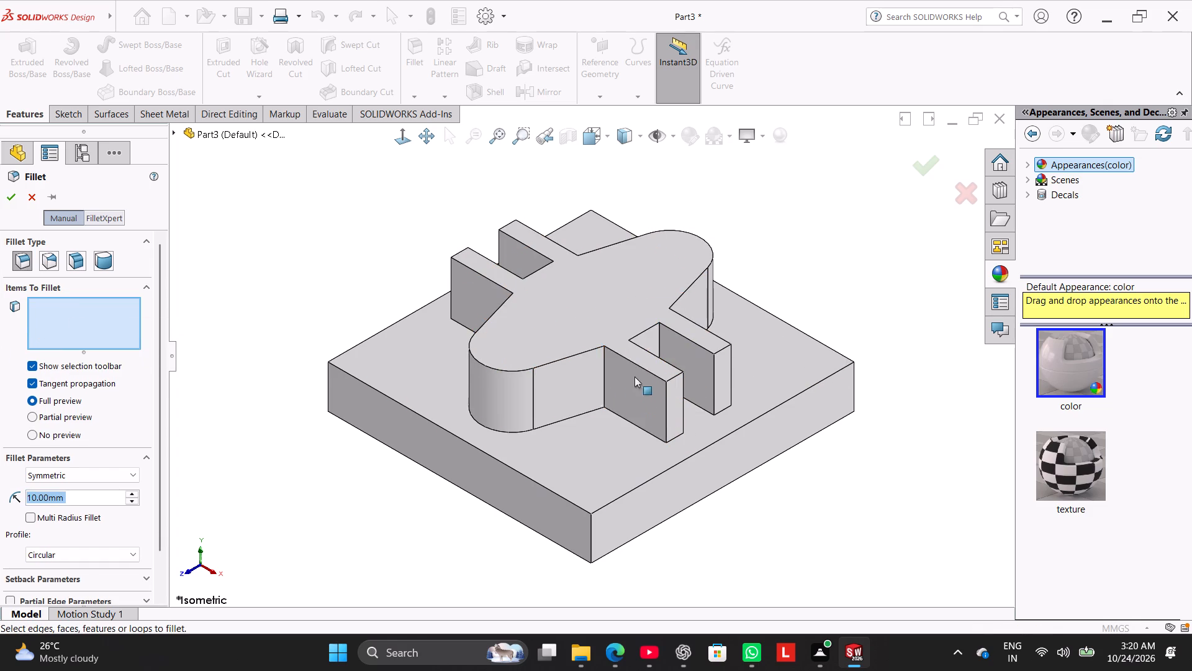
# Select all four vertical corner edges of the square base plate and set their fillet radius to 26 mm.
pyautogui.click(590, 535)
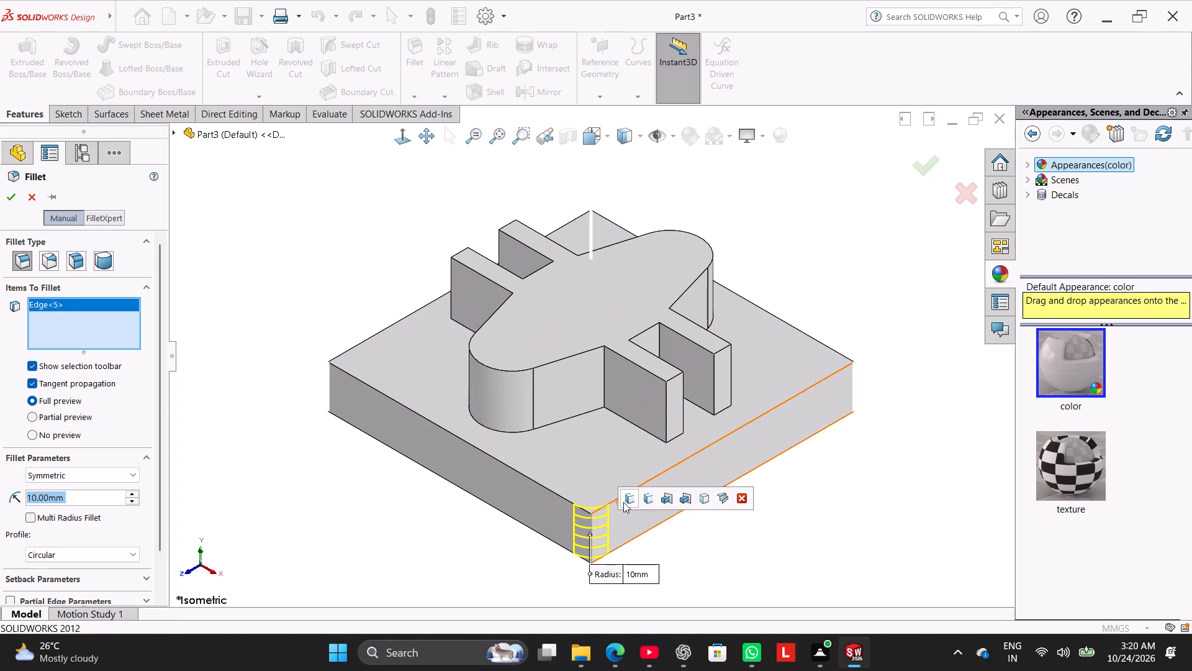
pyautogui.click(628, 502)
pyautogui.doubleClick(69, 509)
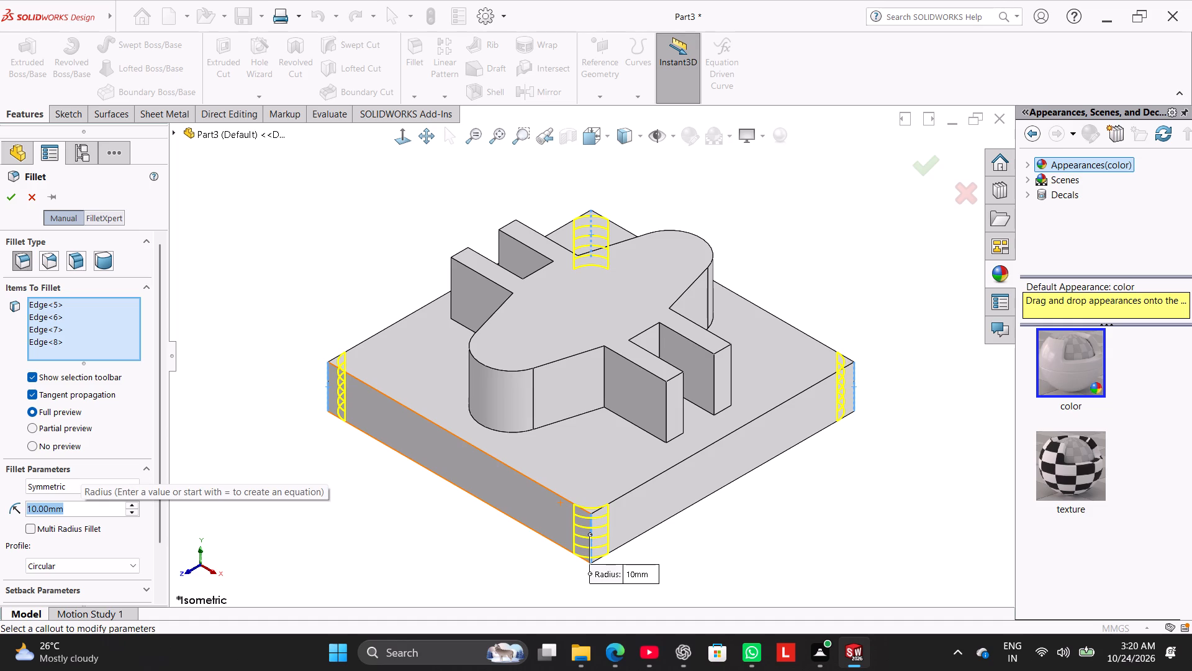
pyautogui.press('2')
pyautogui.press('6')
pyautogui.press('Return')
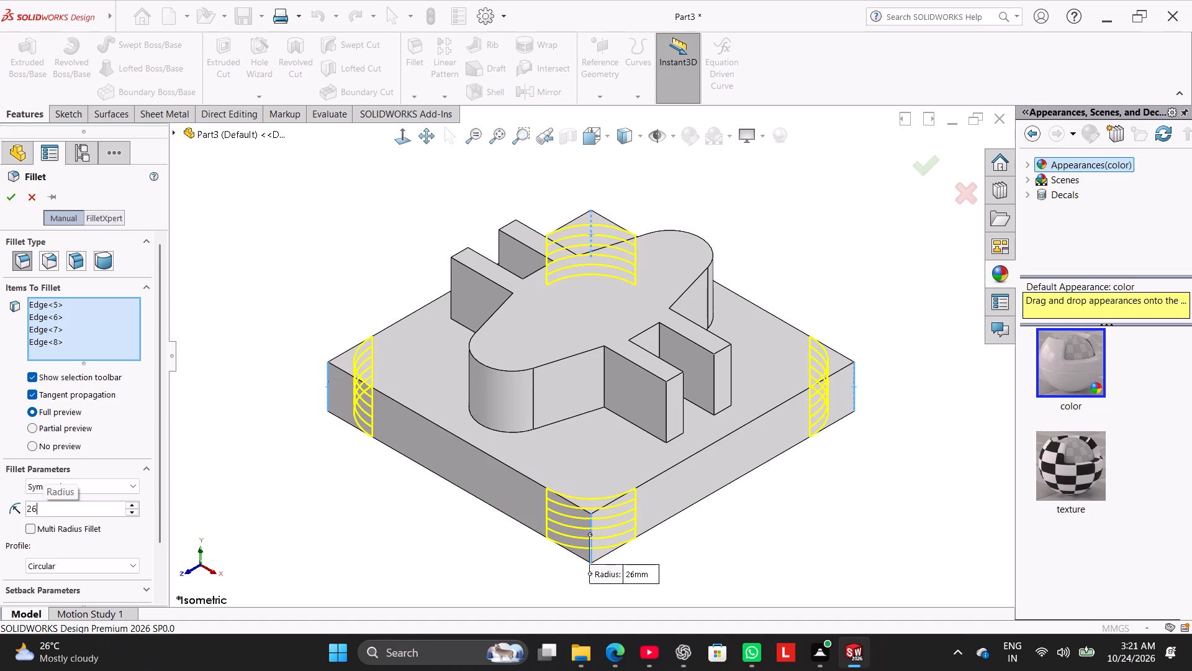
# Enable Multi Radius Fillet and add the top outer end edges of the boss's four arms to the fillet selection.
pyautogui.click(31, 529)
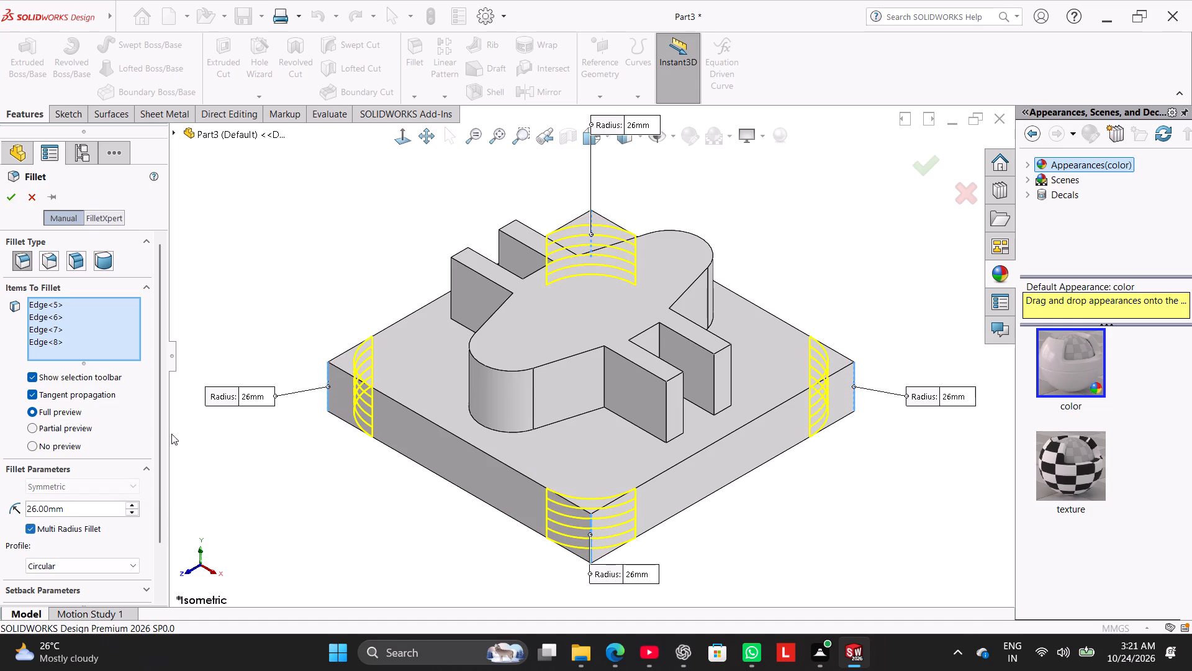
pyautogui.click(675, 379)
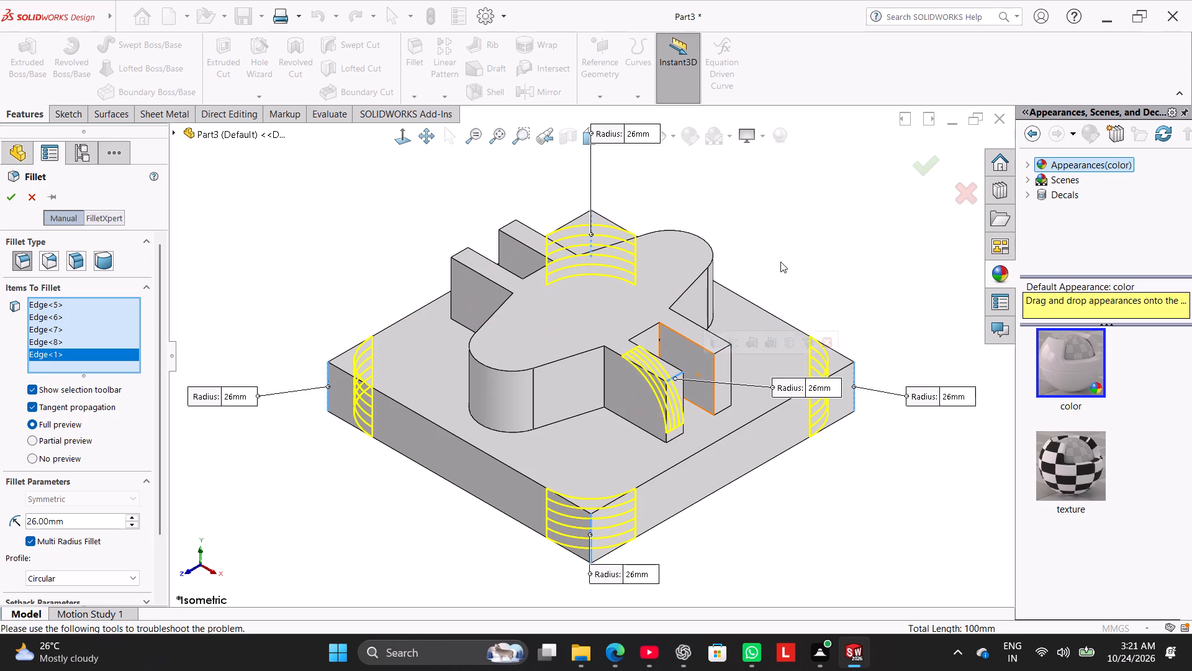
pyautogui.scroll(-4, 763, 295)
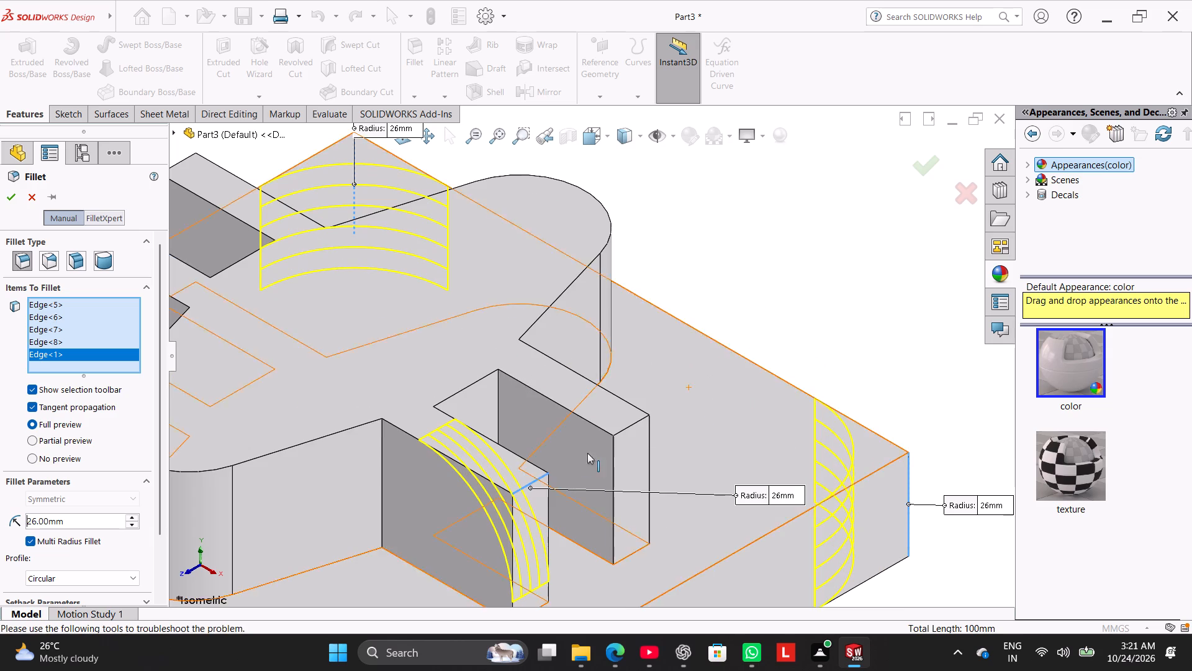
pyautogui.click(633, 424)
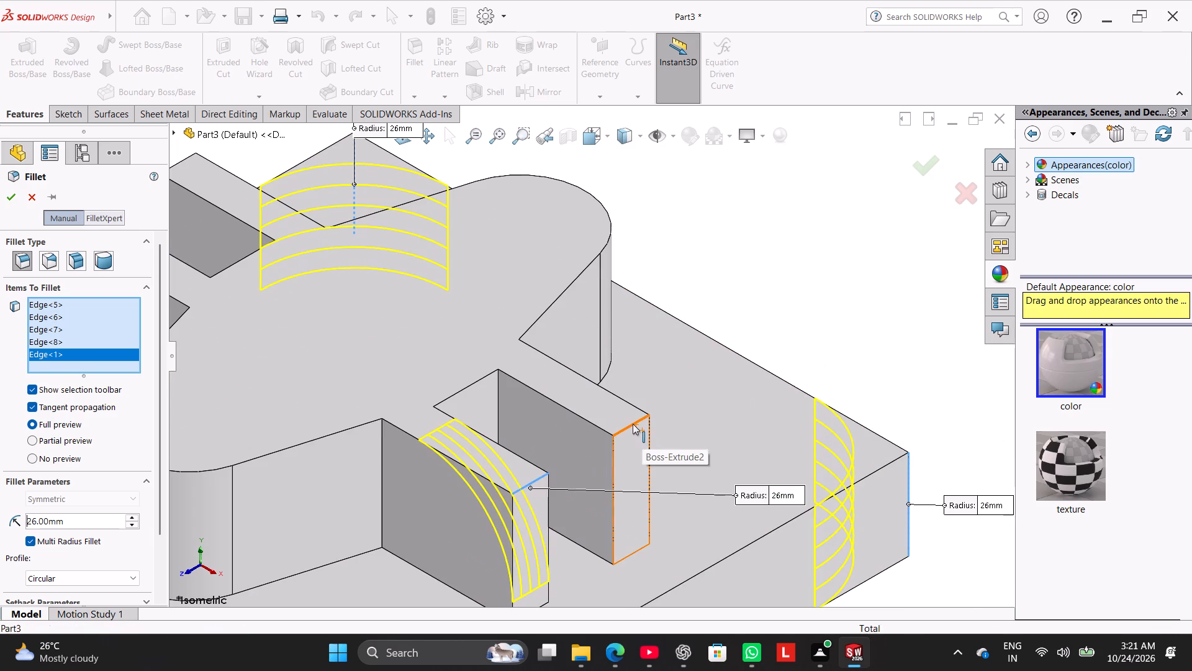
pyautogui.scroll(3, 581, 421)
pyautogui.scroll(1, 498, 361)
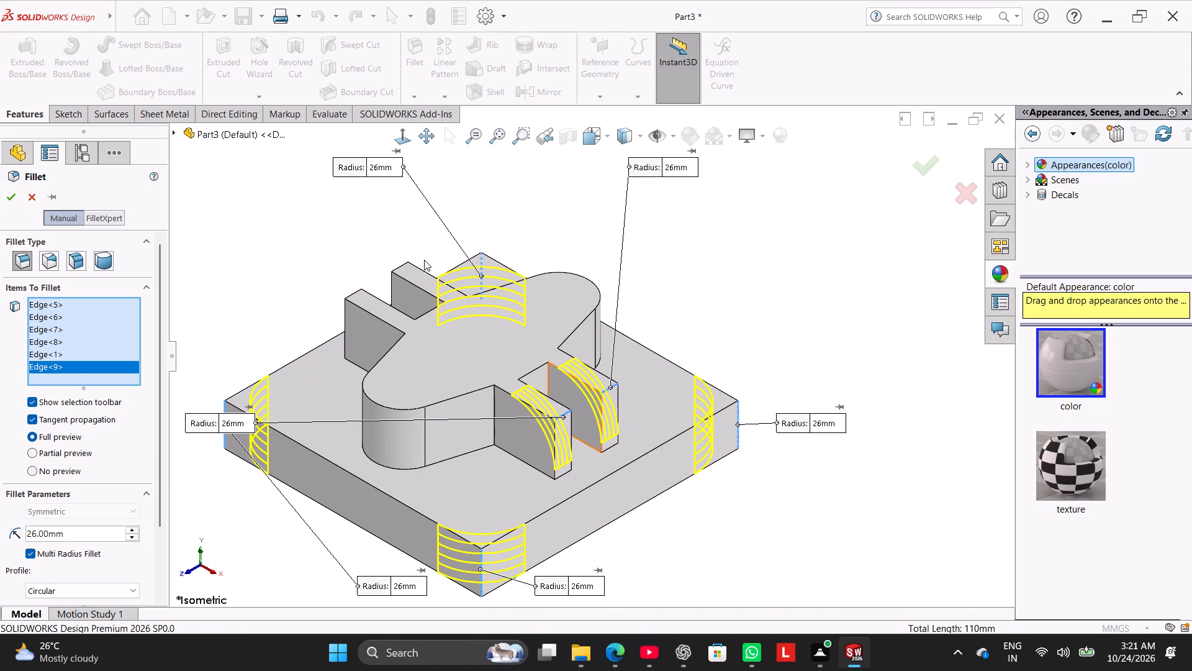
pyautogui.scroll(-3, 407, 252)
pyautogui.click(433, 294)
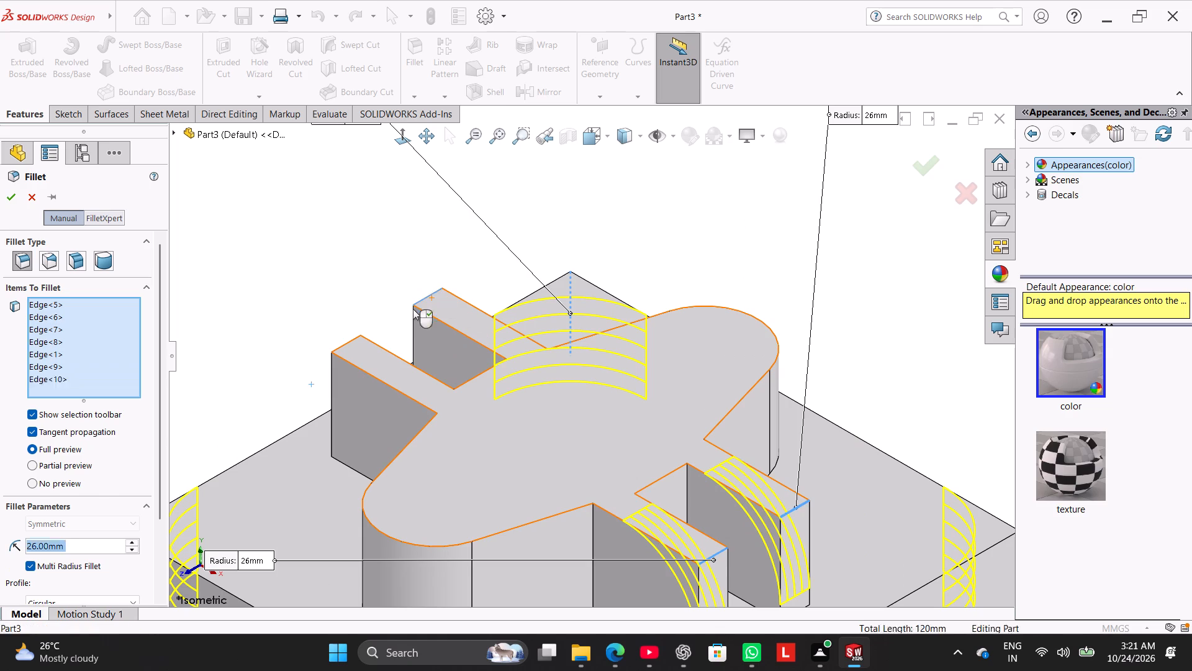
pyautogui.click(345, 343)
pyautogui.scroll(2, 444, 293)
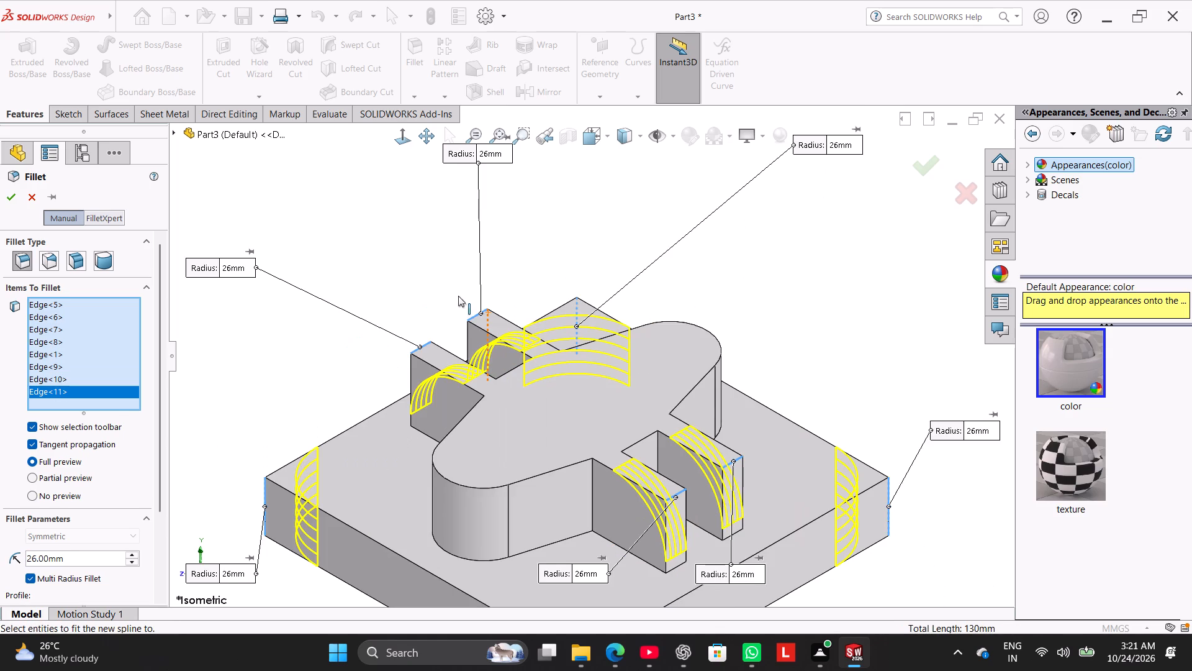
# Set the radius of each of the four arm end edges to 12 mm and finish the fillet.
pyautogui.doubleClick(745, 566)
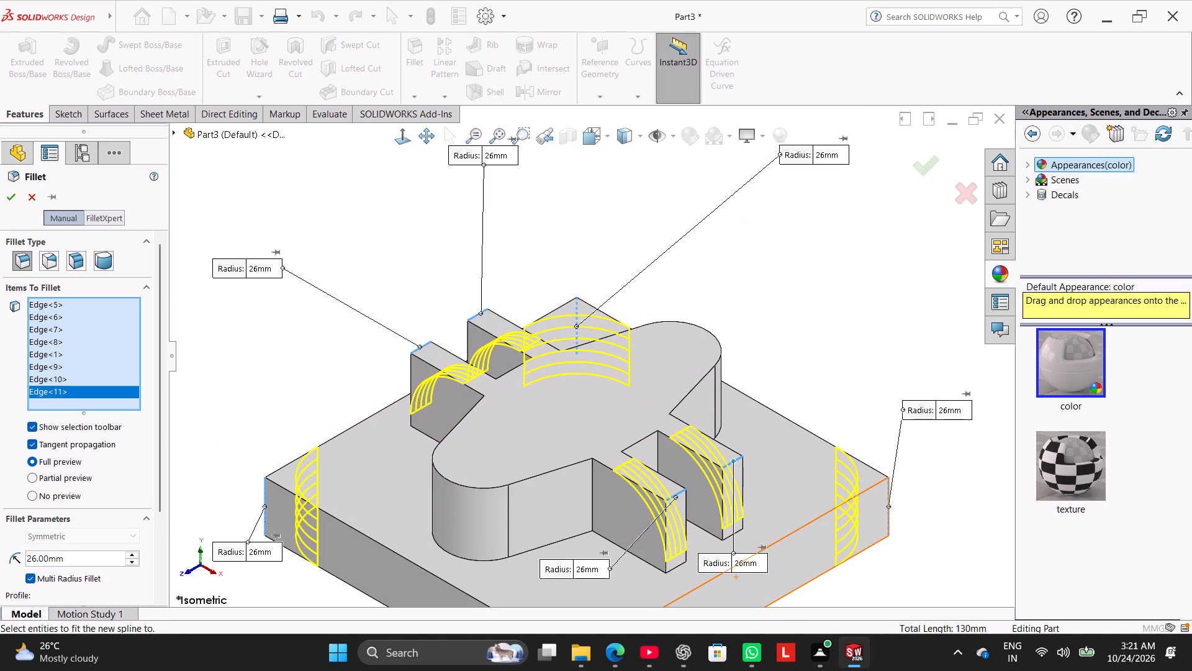
pyautogui.write('12')
pyautogui.press('Return')
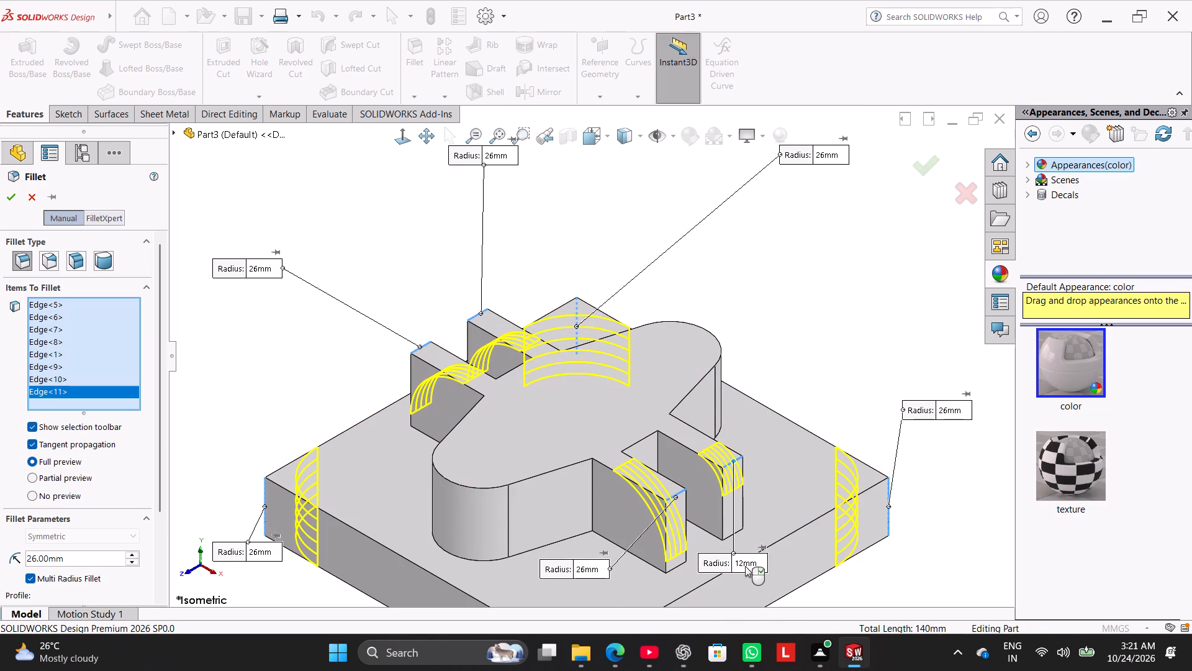
pyautogui.doubleClick(578, 568)
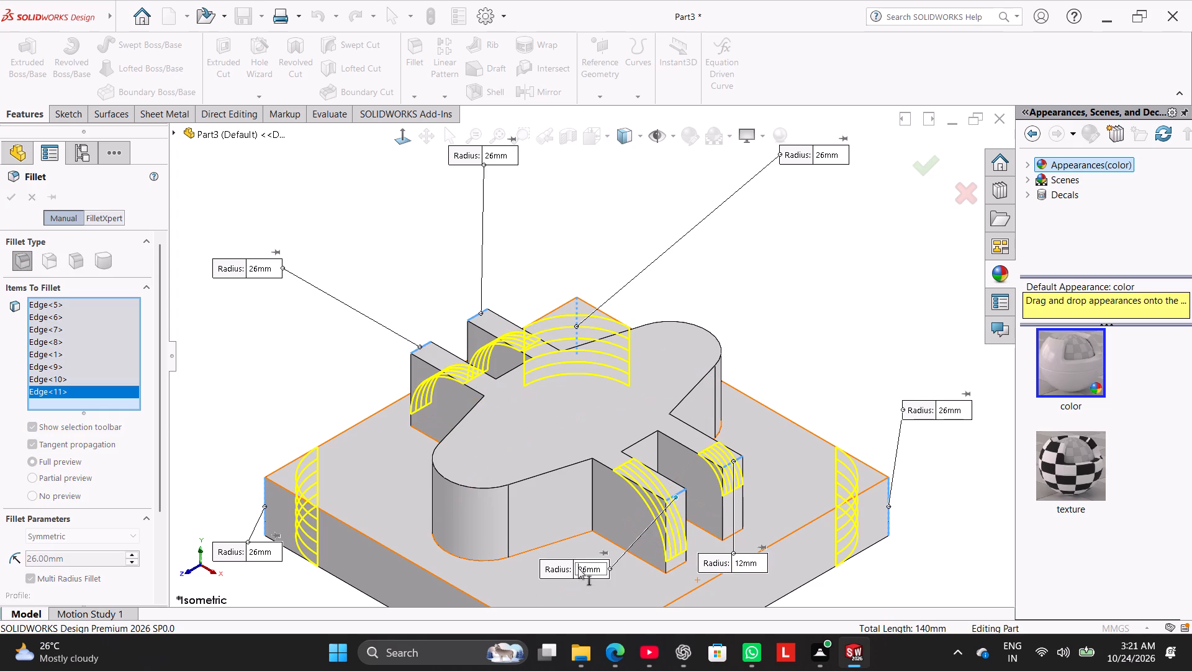
pyautogui.write('12')
pyautogui.press('Return')
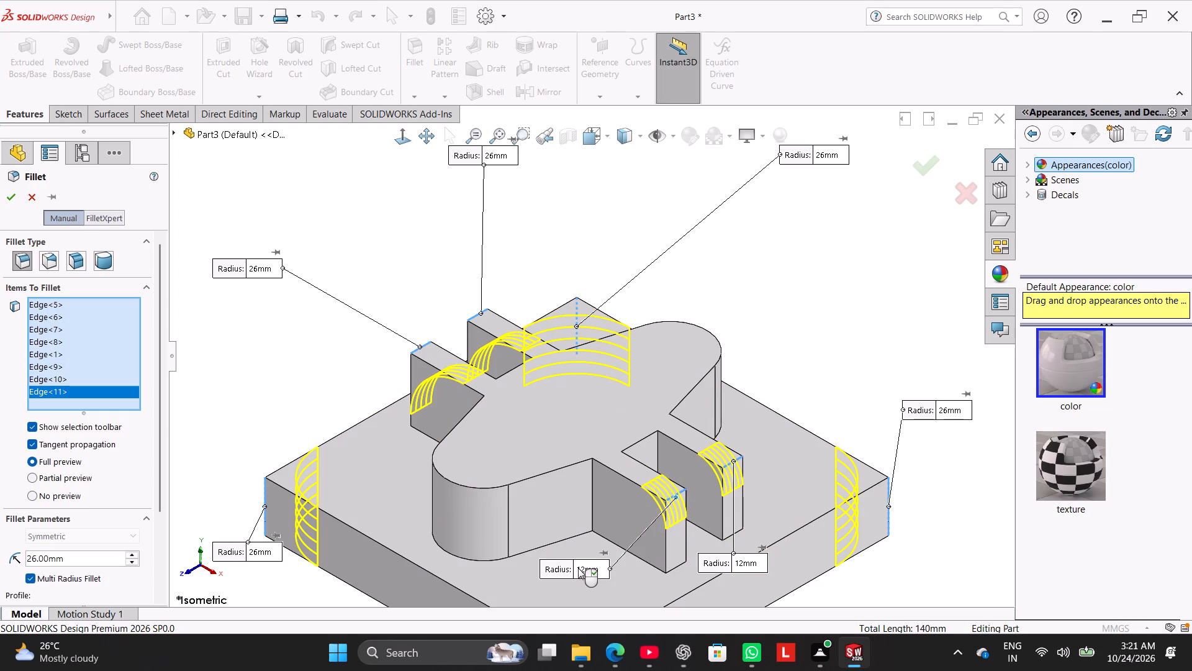
pyautogui.doubleClick(505, 156)
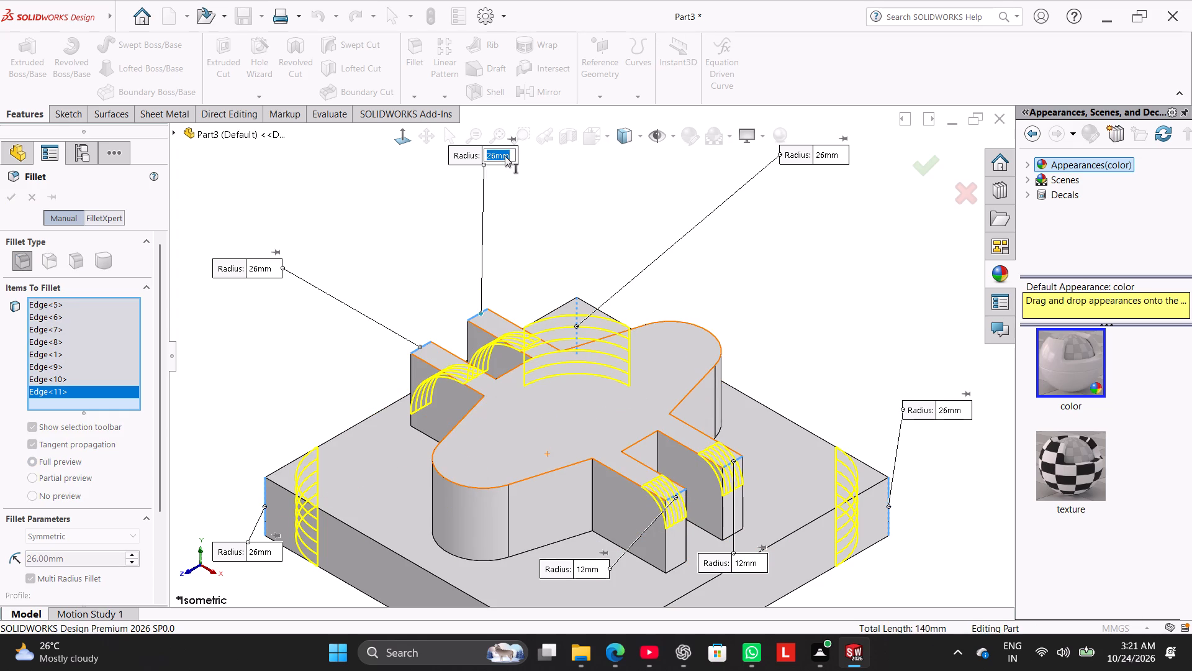
pyautogui.write('12')
pyautogui.press('Return')
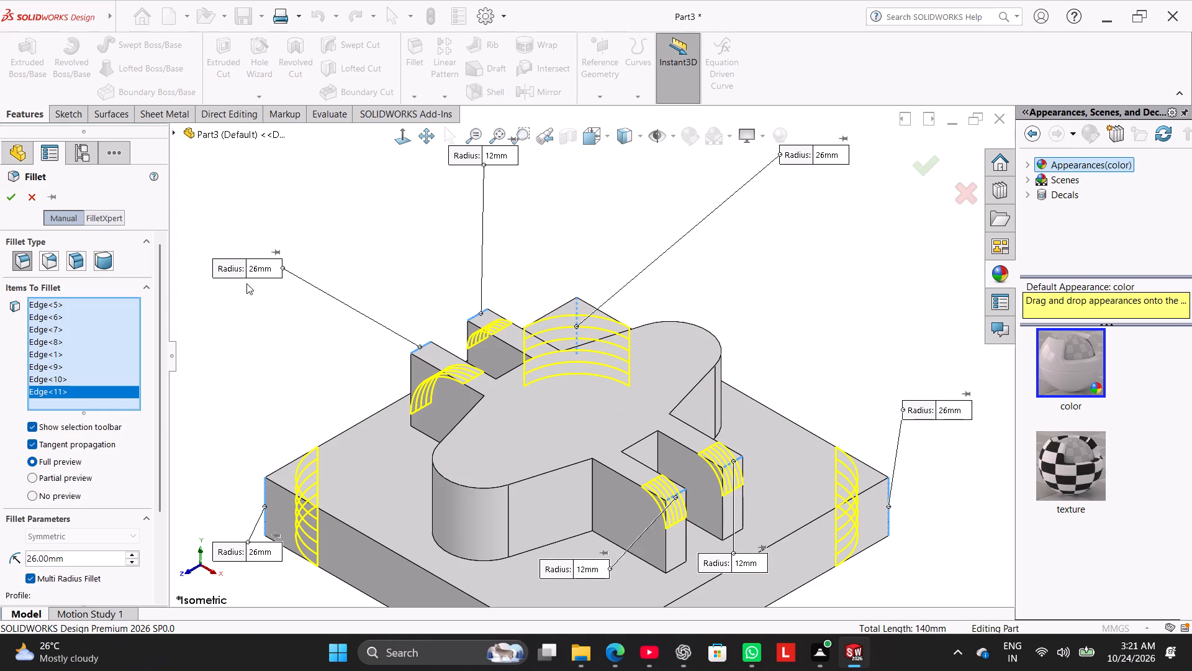
pyautogui.doubleClick(258, 268)
pyautogui.write('12')
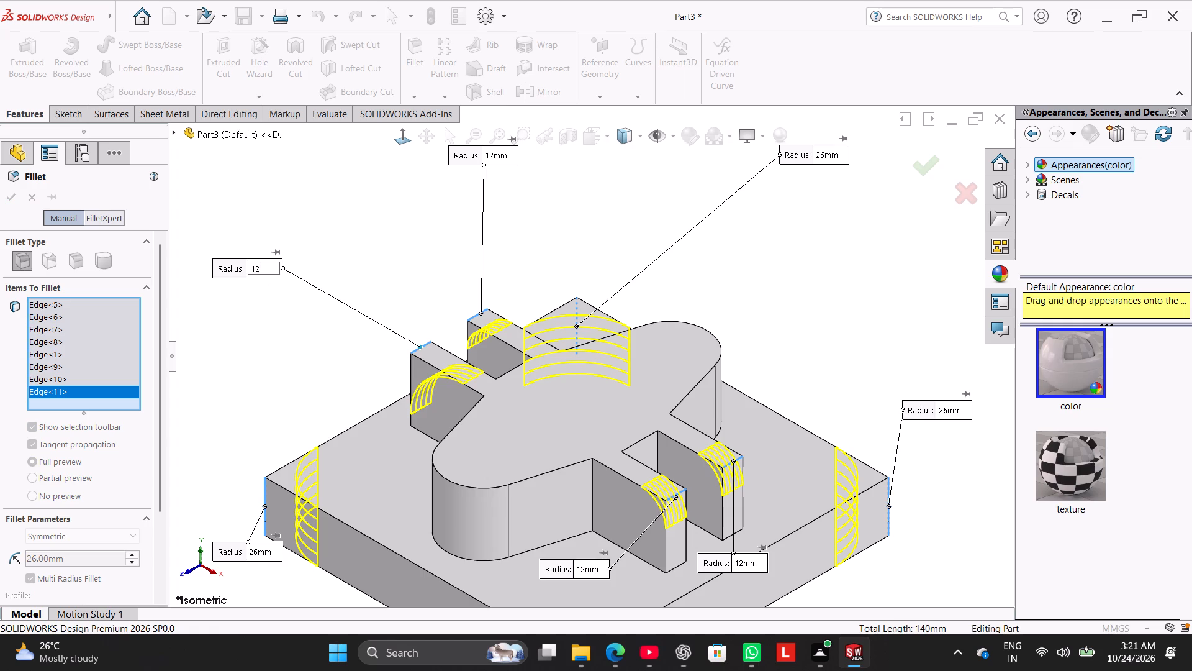
pyautogui.press('Return')
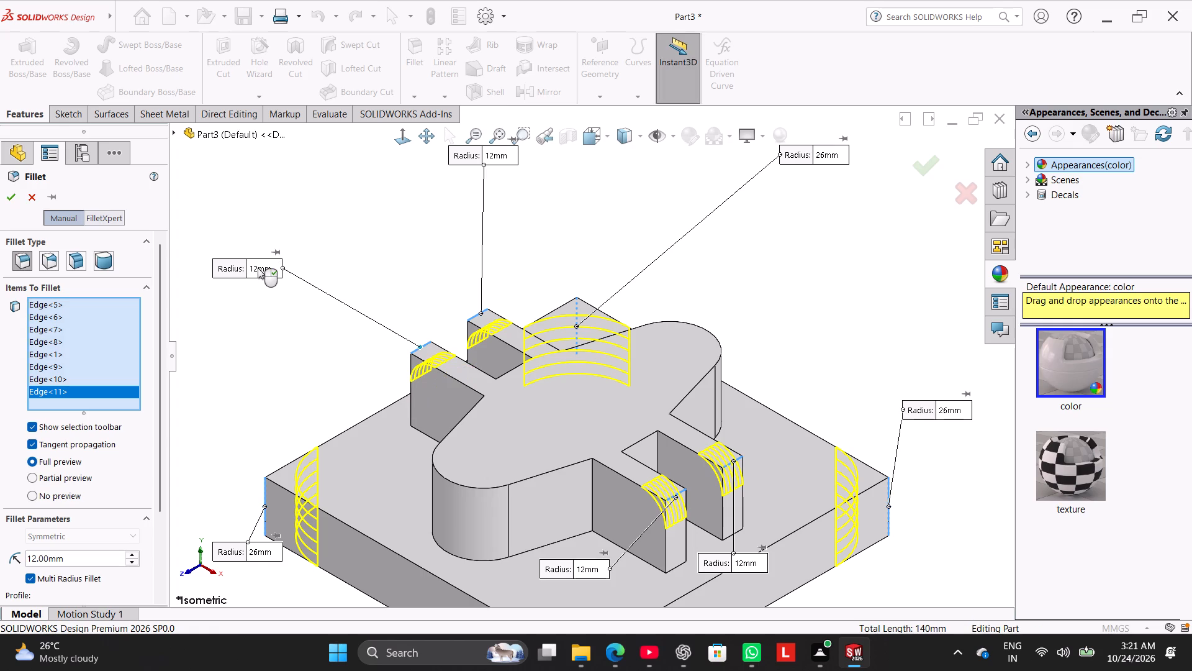
pyautogui.click(16, 193)
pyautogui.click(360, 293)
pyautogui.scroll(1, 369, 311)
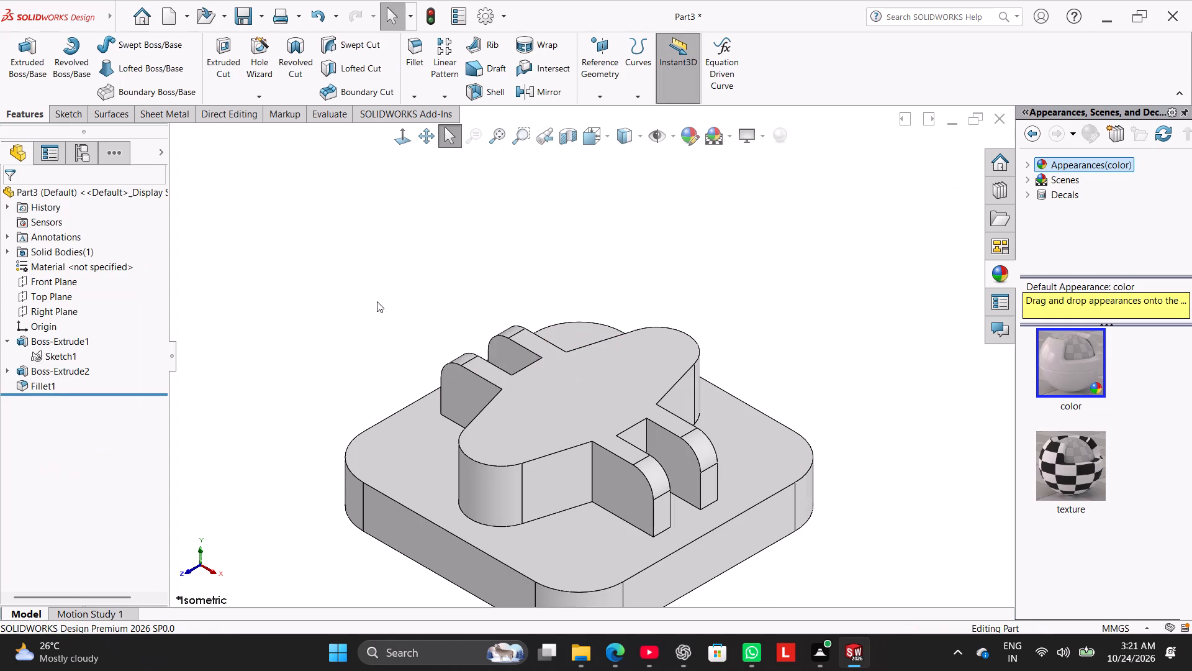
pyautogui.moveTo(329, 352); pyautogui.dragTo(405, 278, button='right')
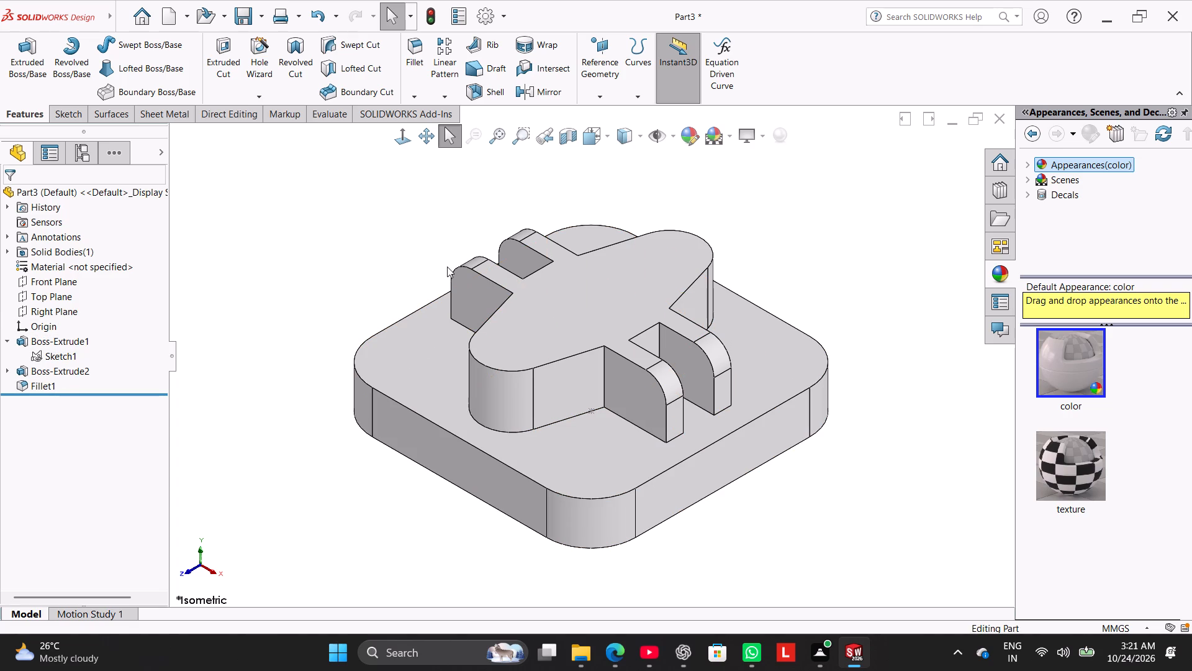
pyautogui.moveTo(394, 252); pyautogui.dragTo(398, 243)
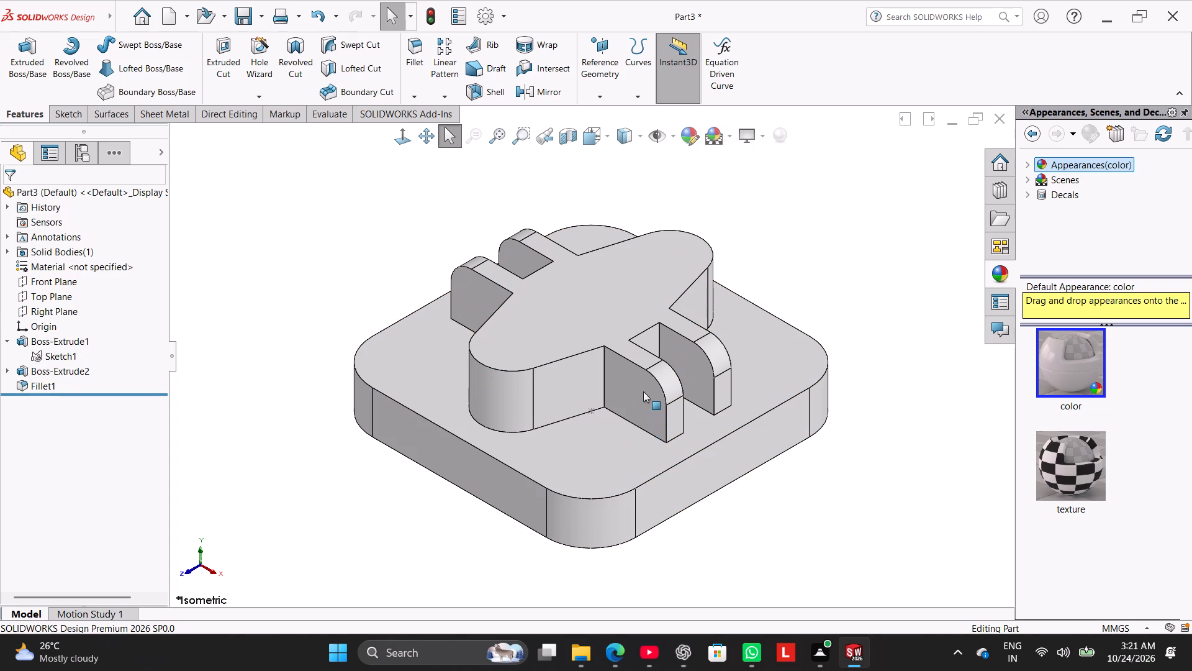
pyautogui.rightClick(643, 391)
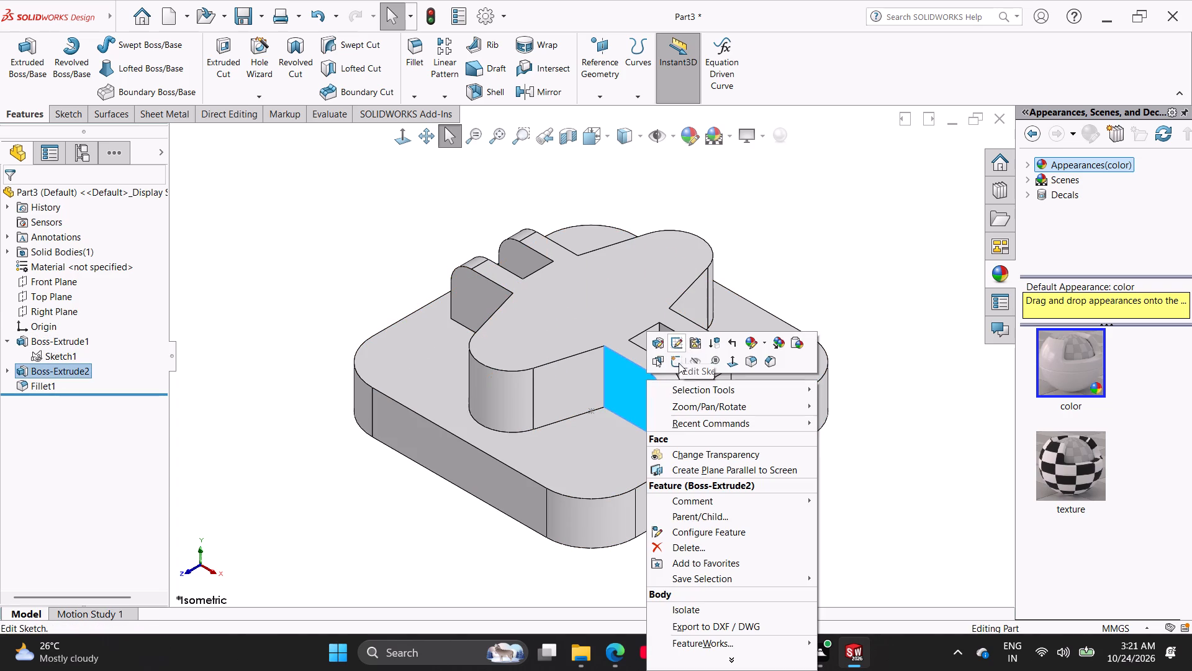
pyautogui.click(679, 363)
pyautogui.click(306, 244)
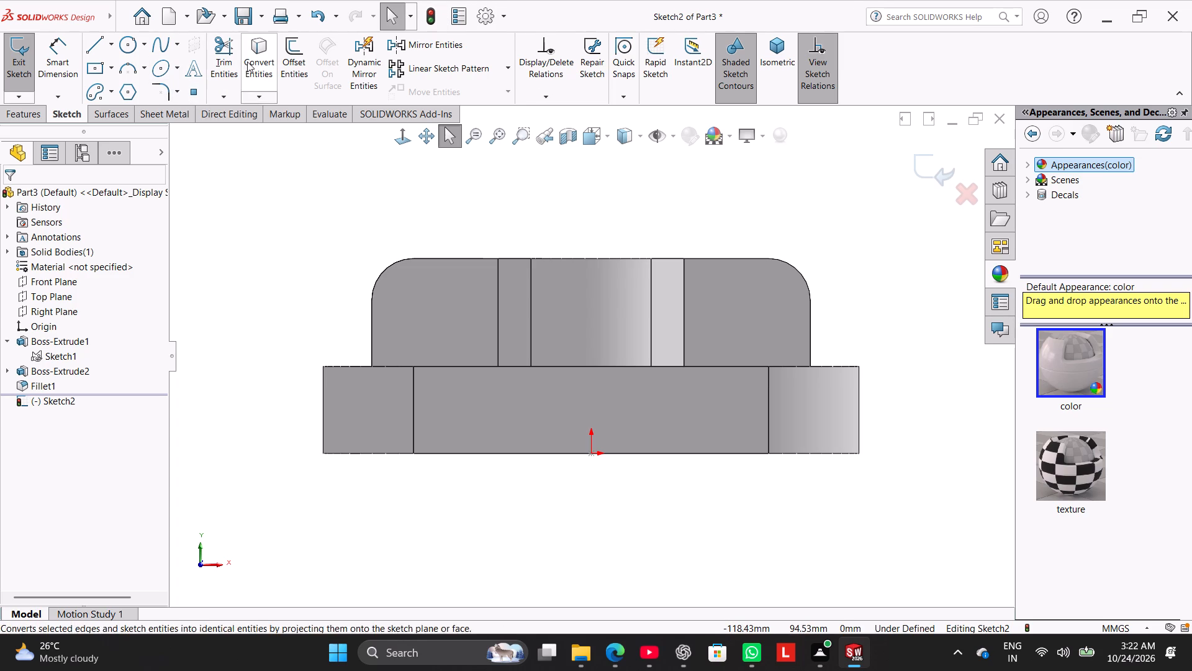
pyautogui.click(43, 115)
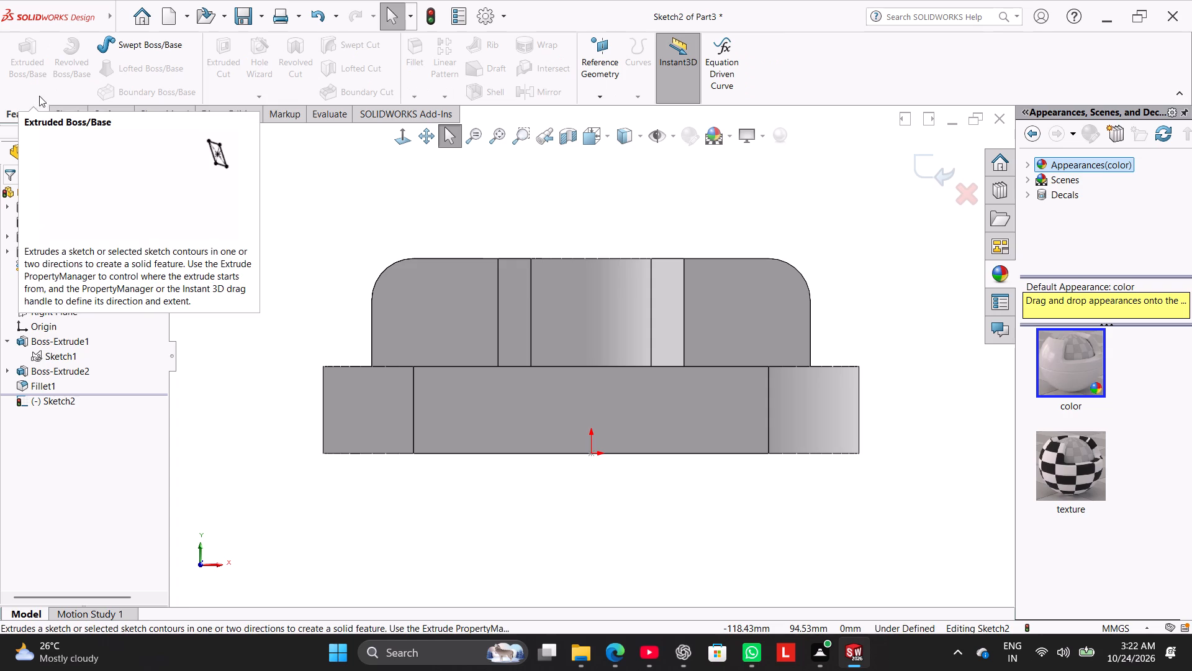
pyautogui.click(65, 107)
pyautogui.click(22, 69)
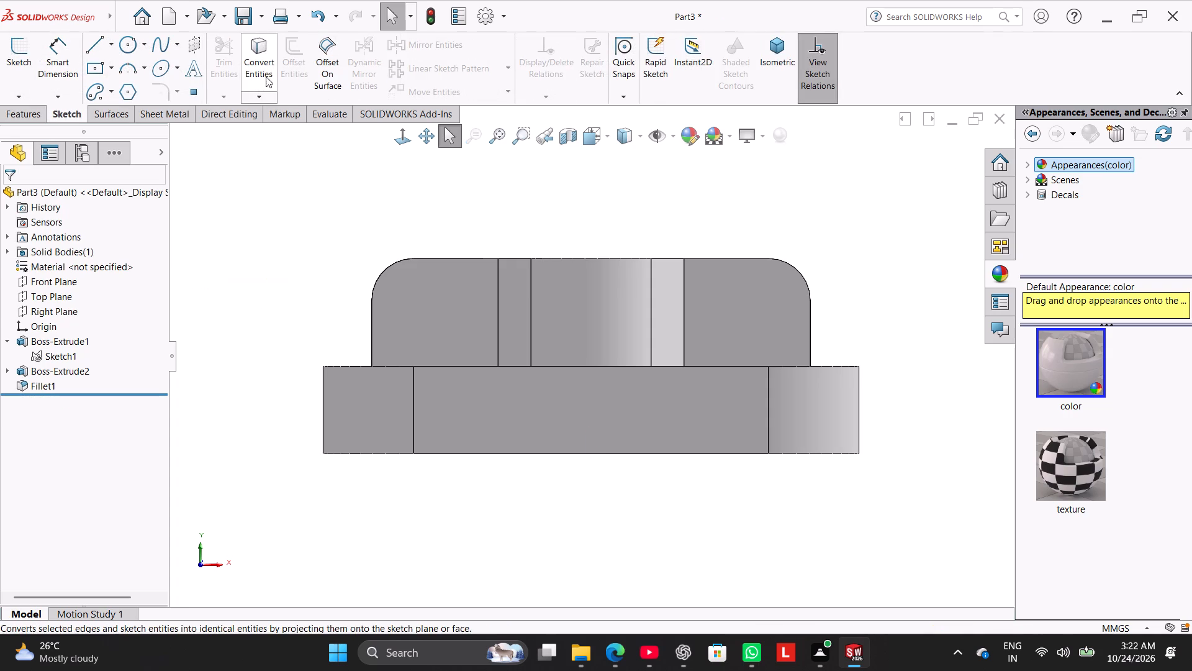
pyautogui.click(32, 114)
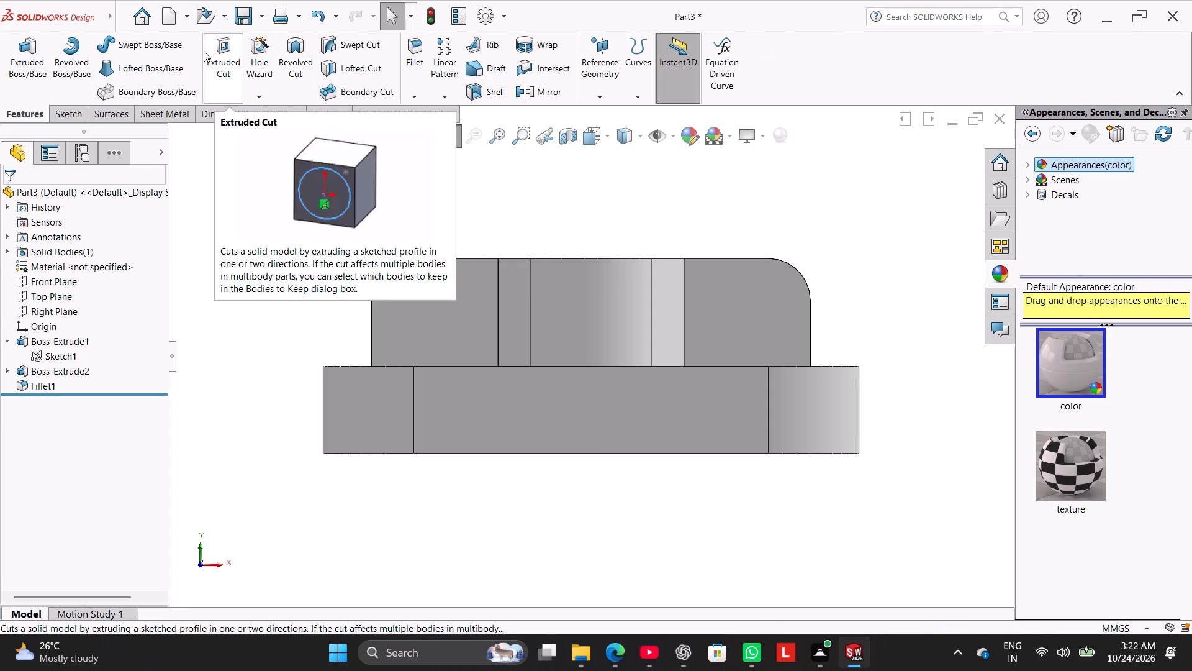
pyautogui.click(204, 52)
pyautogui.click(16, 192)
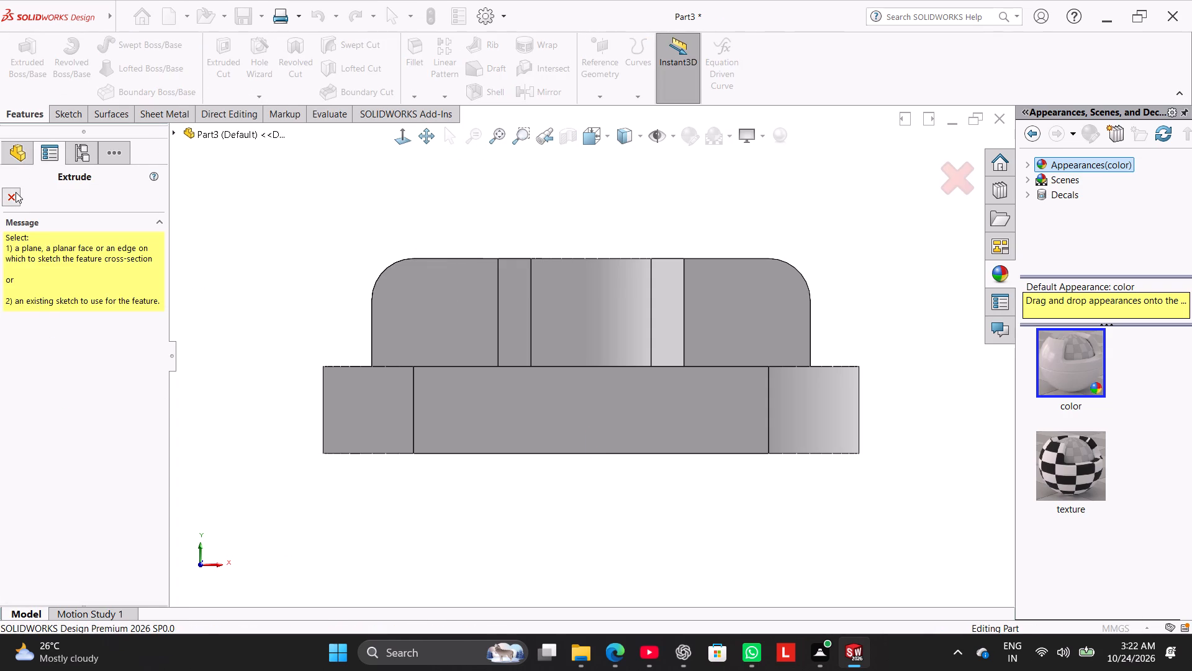
# Start a Hole Wizard hole and choose the plain straight hole as its hole type.
pyautogui.click(268, 62)
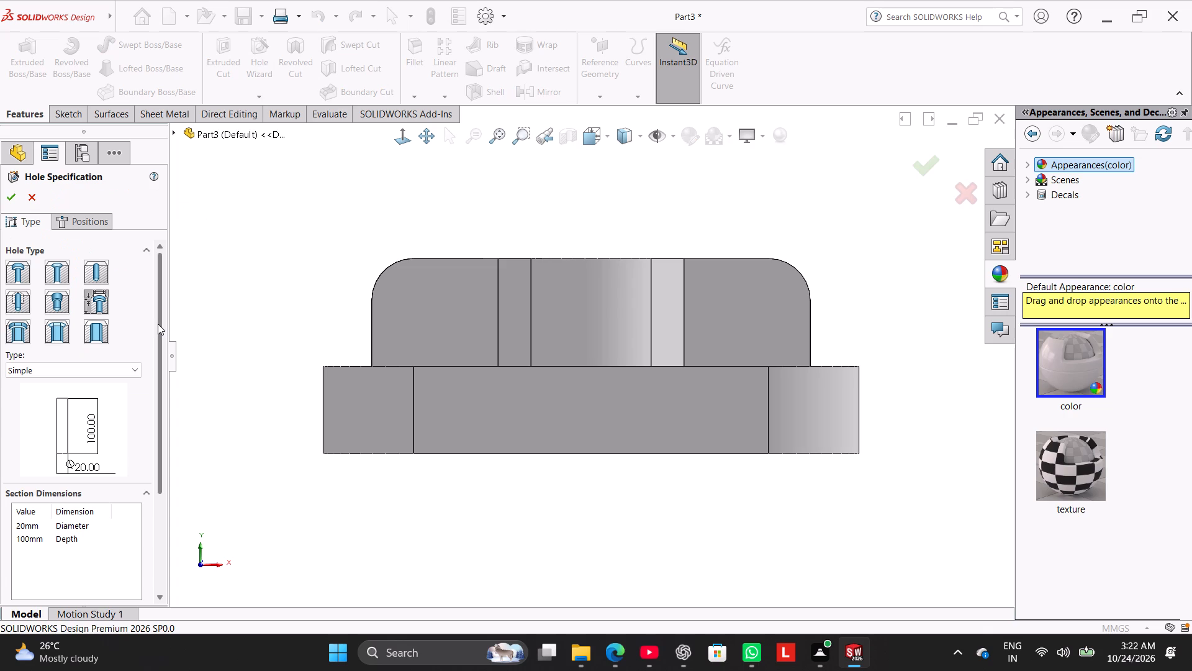
pyautogui.click(127, 367)
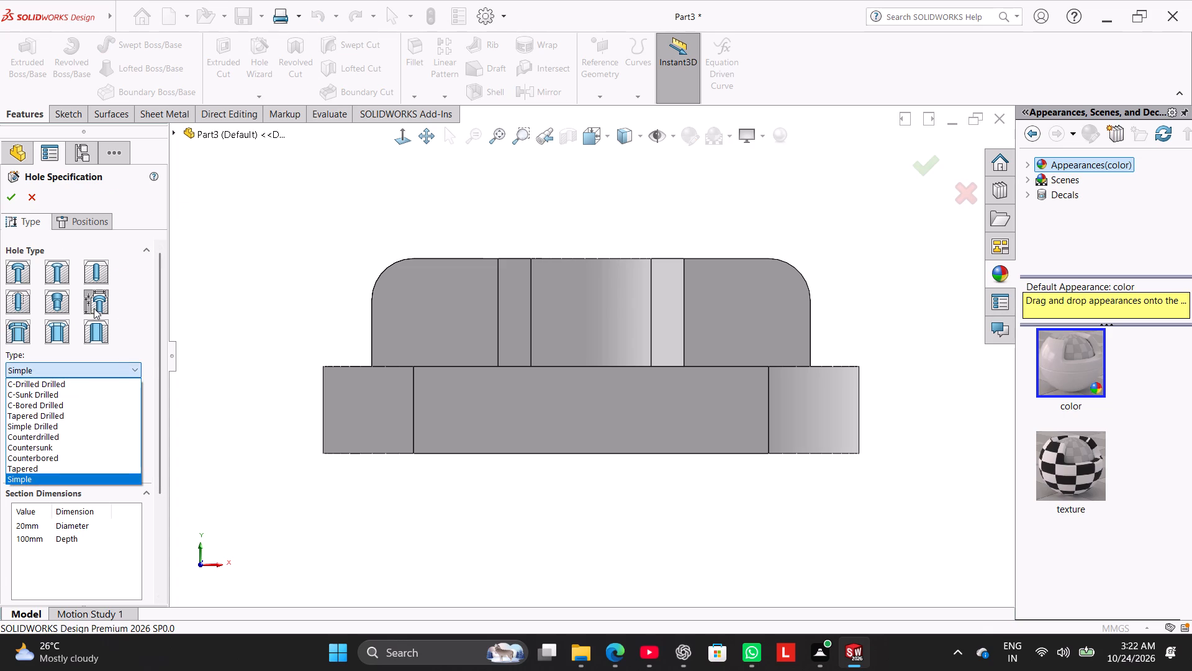
pyautogui.click(99, 269)
pyautogui.click(96, 250)
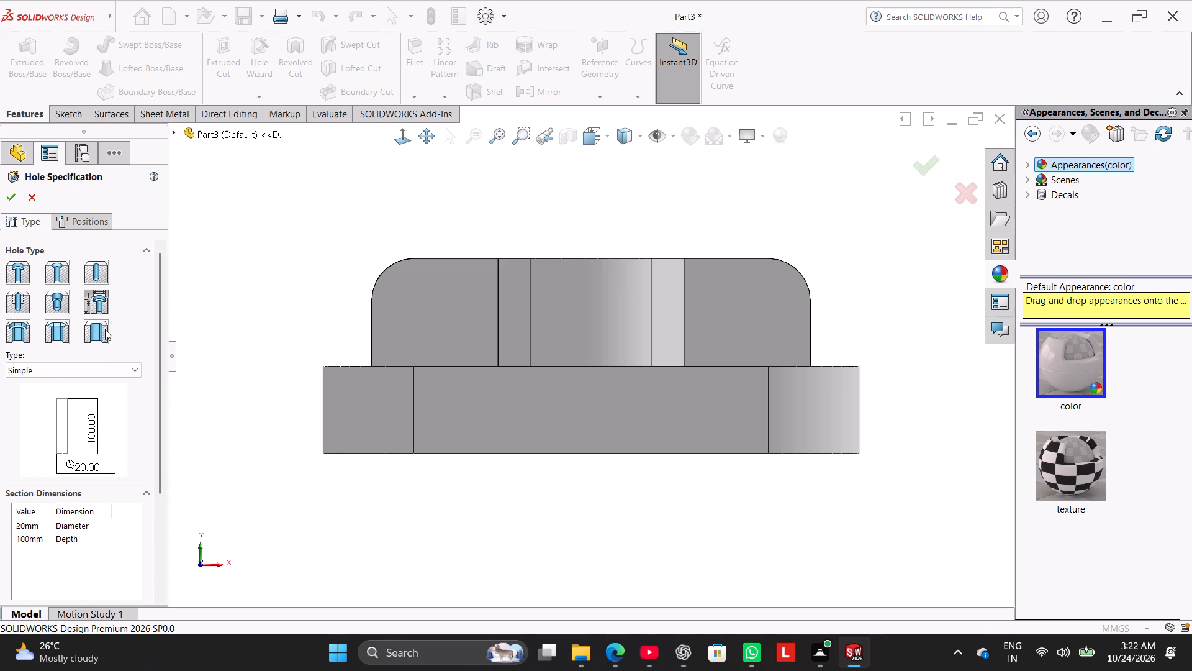
pyautogui.scroll(3, 114, 311)
pyautogui.click(36, 214)
pyautogui.click(36, 222)
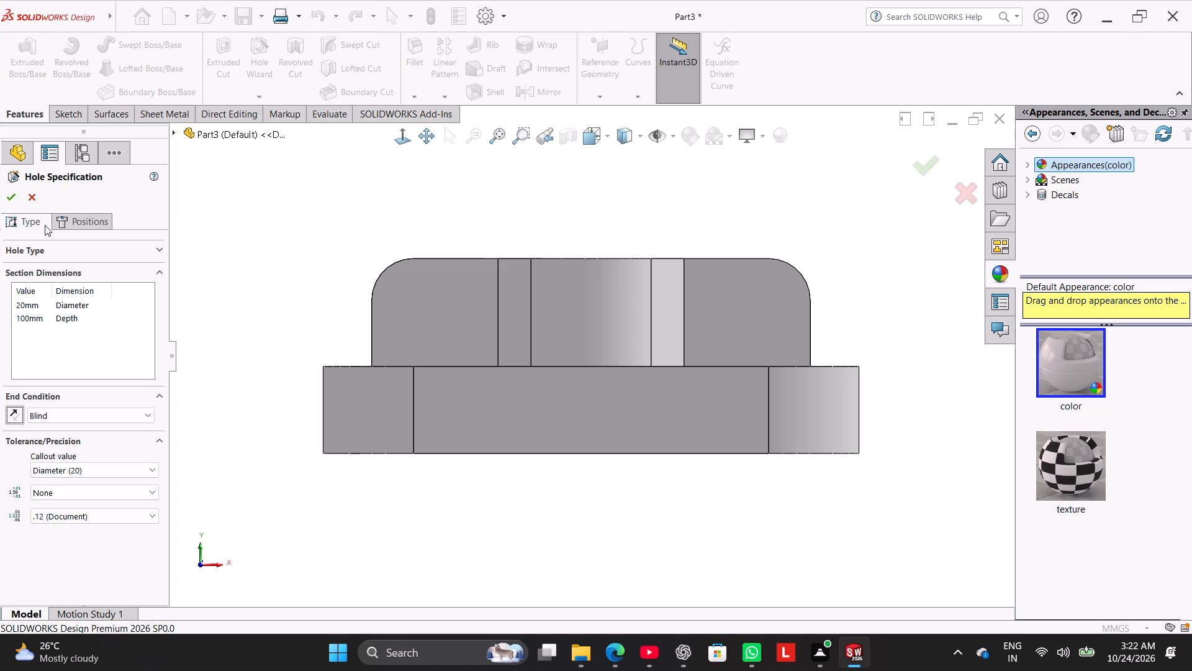
pyautogui.click(39, 225)
pyautogui.doubleClick(26, 219)
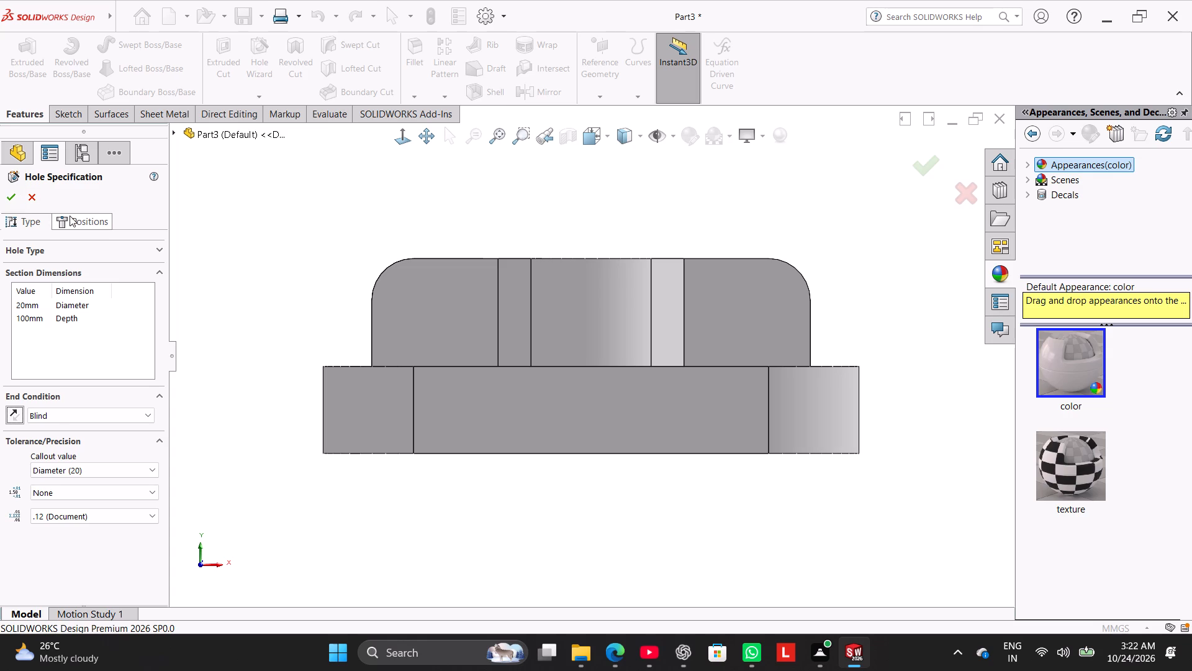
pyautogui.click(70, 216)
pyautogui.click(41, 221)
pyautogui.scroll(3, 103, 304)
pyautogui.click(132, 253)
pyautogui.click(102, 278)
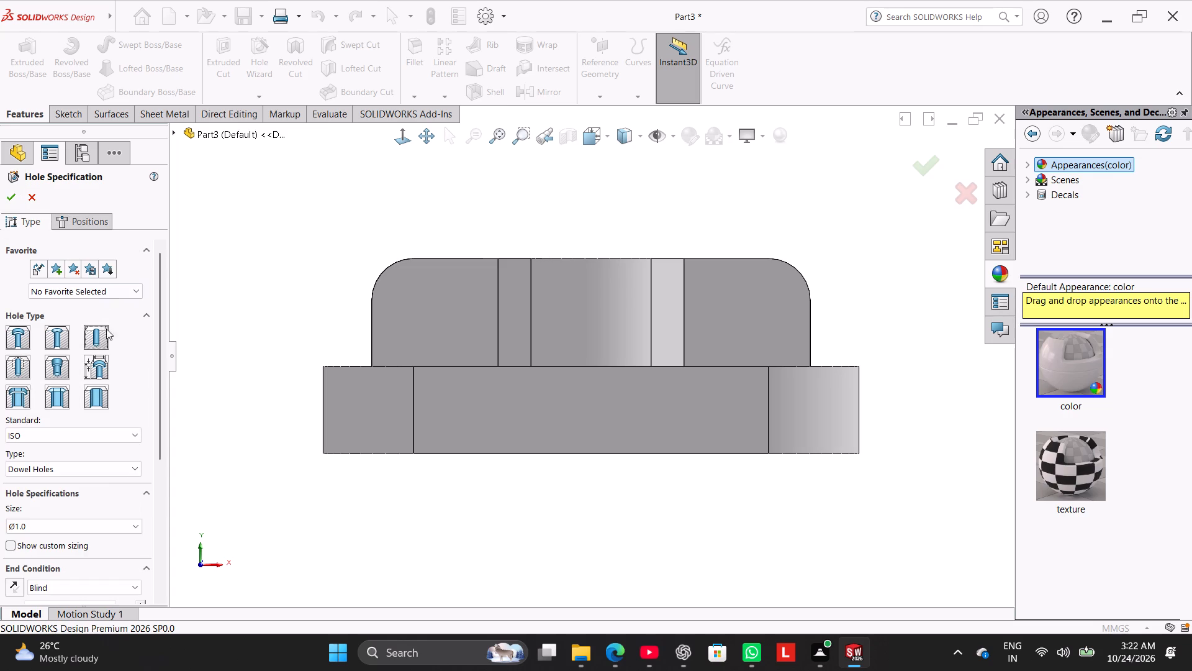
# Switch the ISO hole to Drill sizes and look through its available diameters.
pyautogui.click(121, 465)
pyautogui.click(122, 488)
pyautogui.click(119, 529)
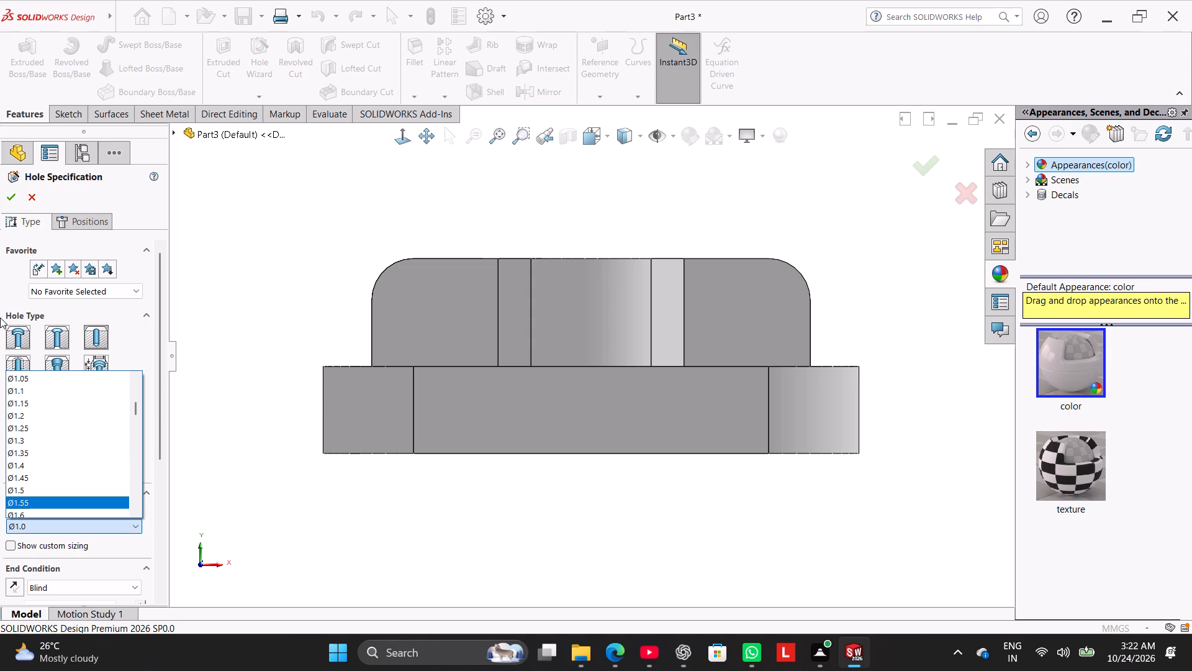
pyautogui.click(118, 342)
# Set the hole standard to DIN.
pyautogui.click(81, 433)
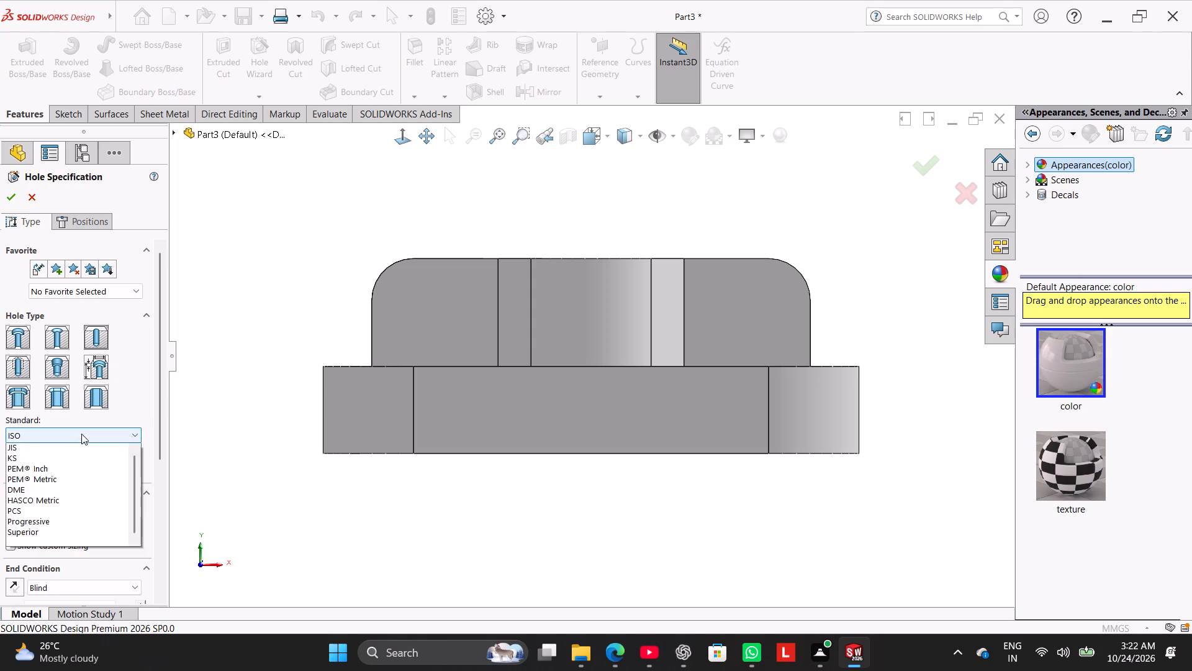
pyautogui.scroll(2, 77, 465)
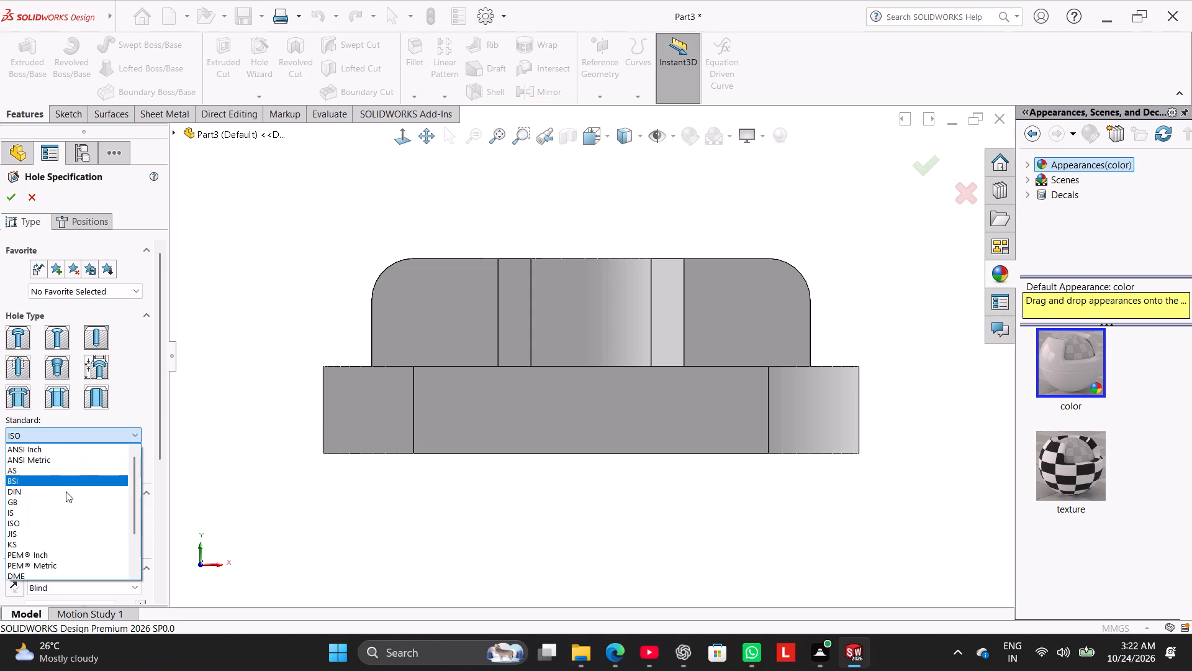
pyautogui.click(66, 491)
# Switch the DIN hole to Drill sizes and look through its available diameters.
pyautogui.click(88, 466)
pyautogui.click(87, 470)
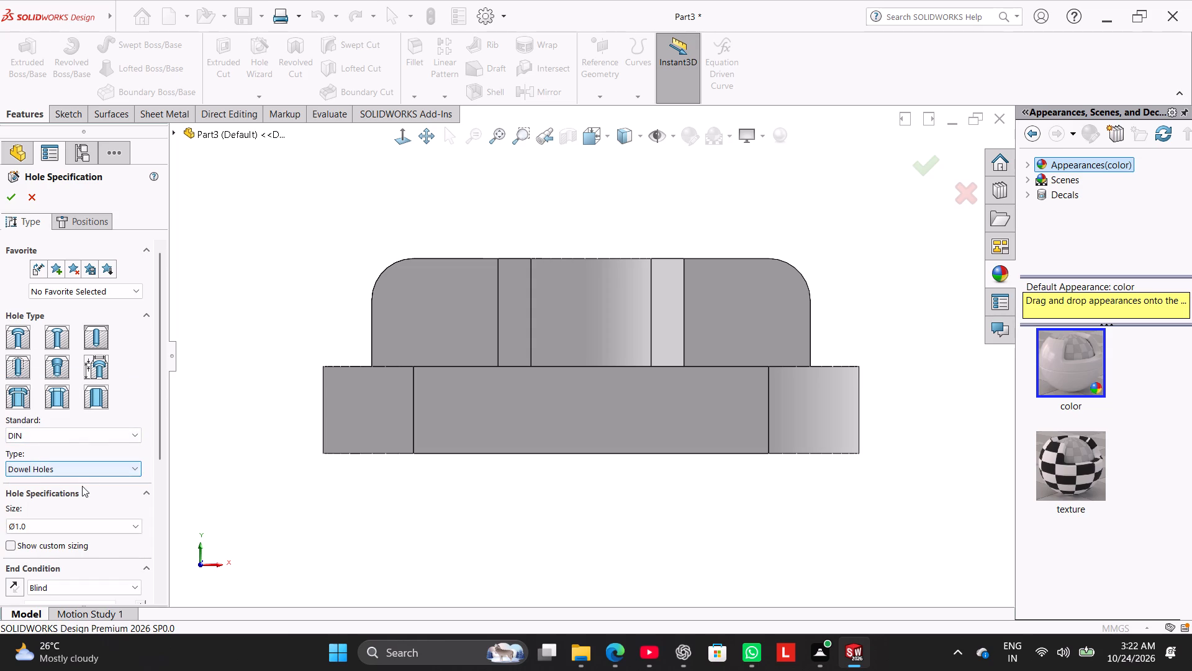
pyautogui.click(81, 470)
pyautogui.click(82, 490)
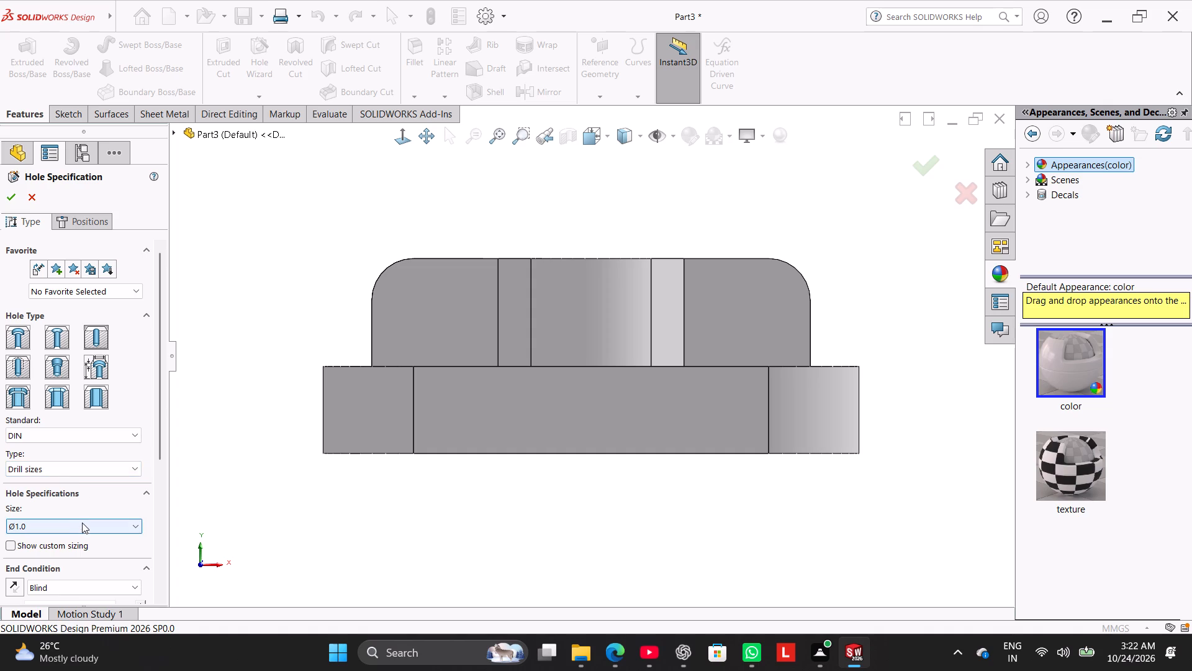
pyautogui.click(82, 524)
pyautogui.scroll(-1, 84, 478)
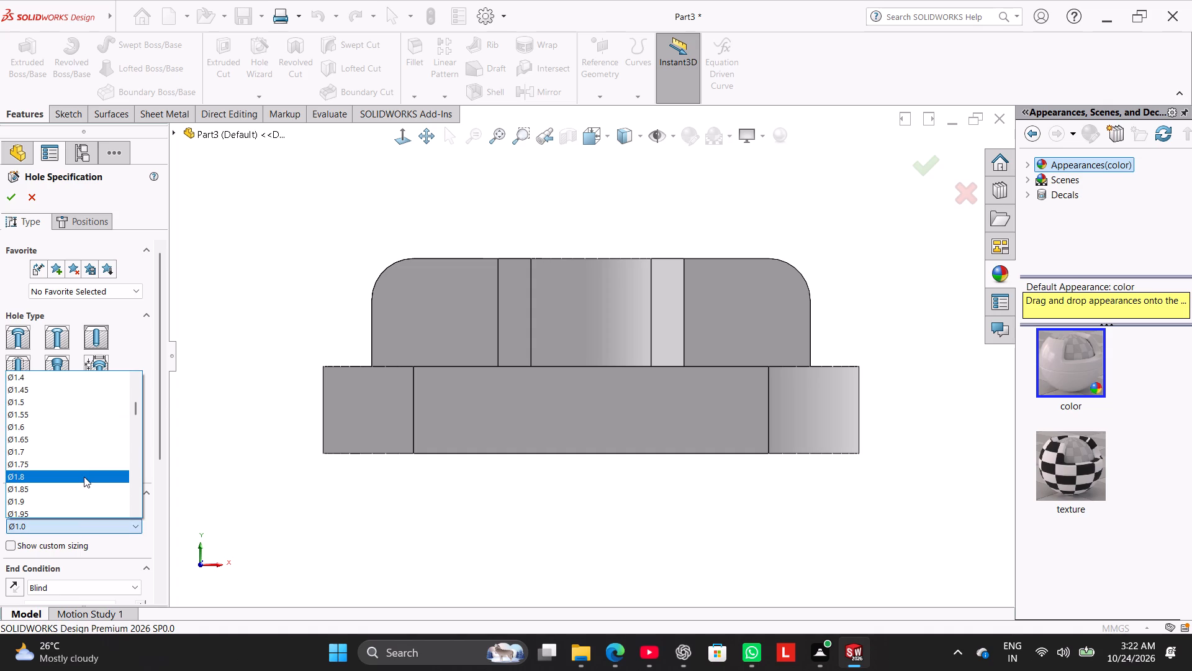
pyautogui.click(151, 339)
# Set the DIN hole to Dowel Holes, size Ø10.0, with a Through All end condition.
pyautogui.click(93, 472)
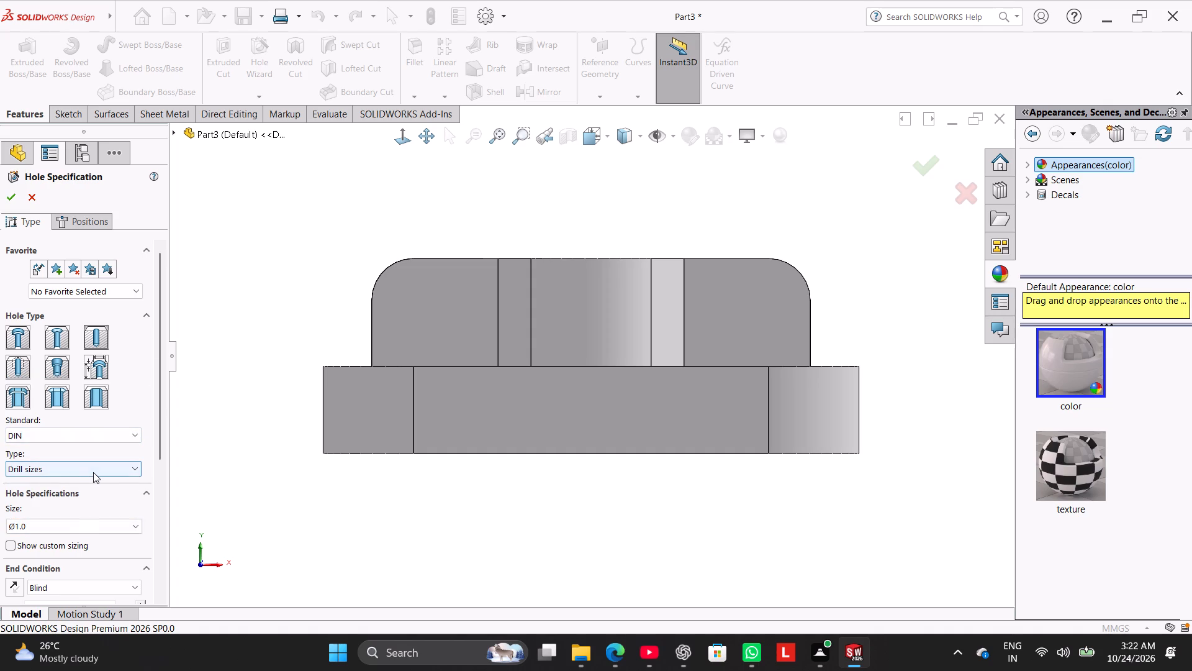
pyautogui.click(95, 478)
pyautogui.click(85, 521)
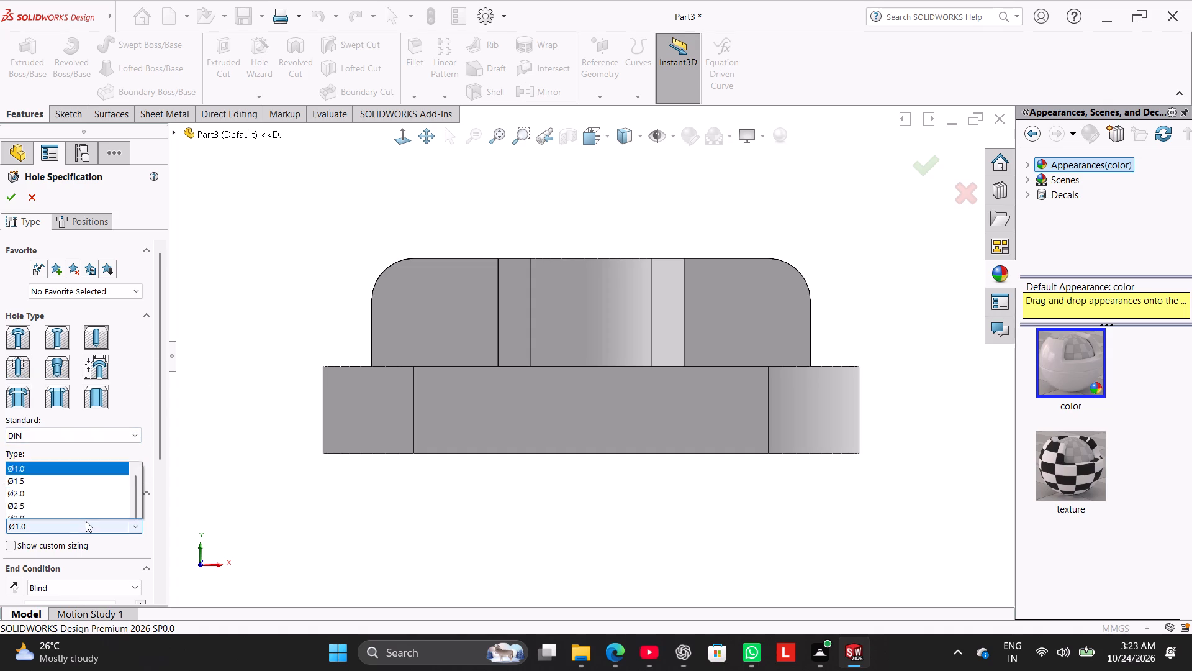
pyautogui.click(88, 480)
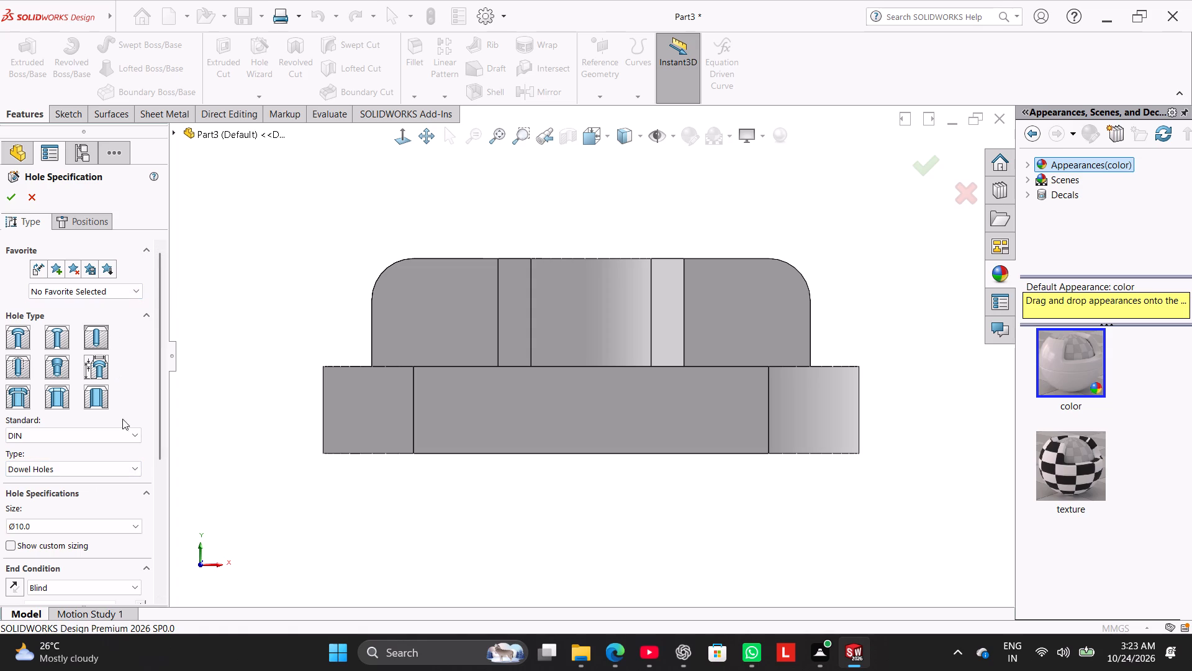
pyautogui.moveTo(160, 447); pyautogui.dragTo(171, 478)
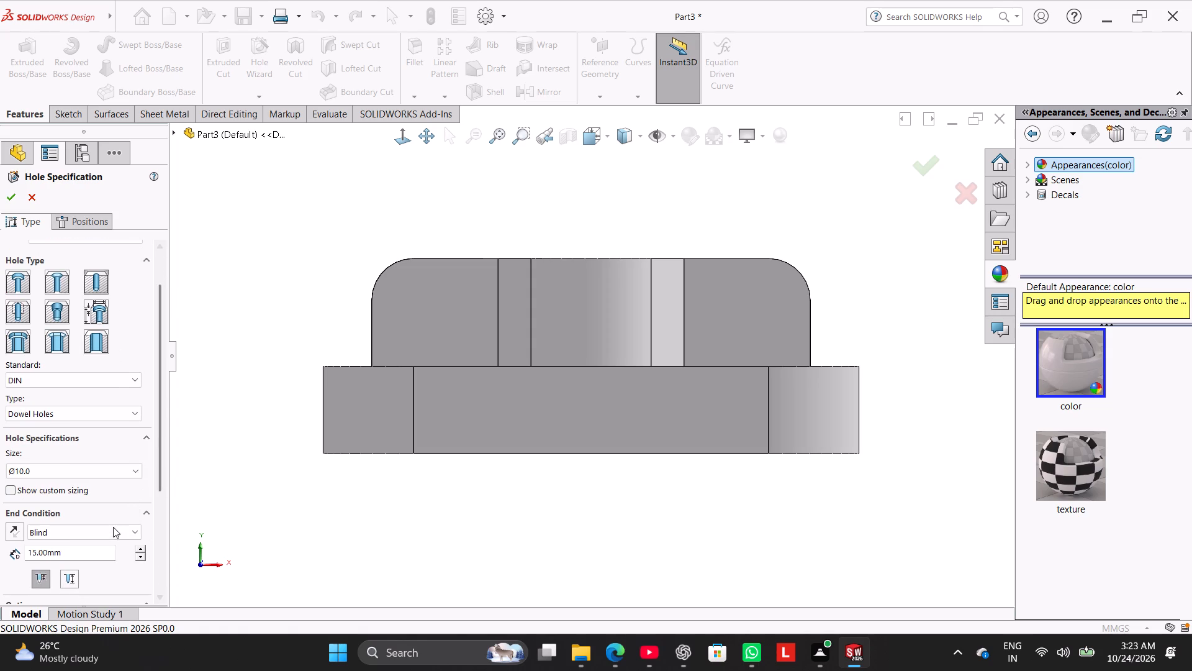
pyautogui.click(114, 530)
pyautogui.click(108, 552)
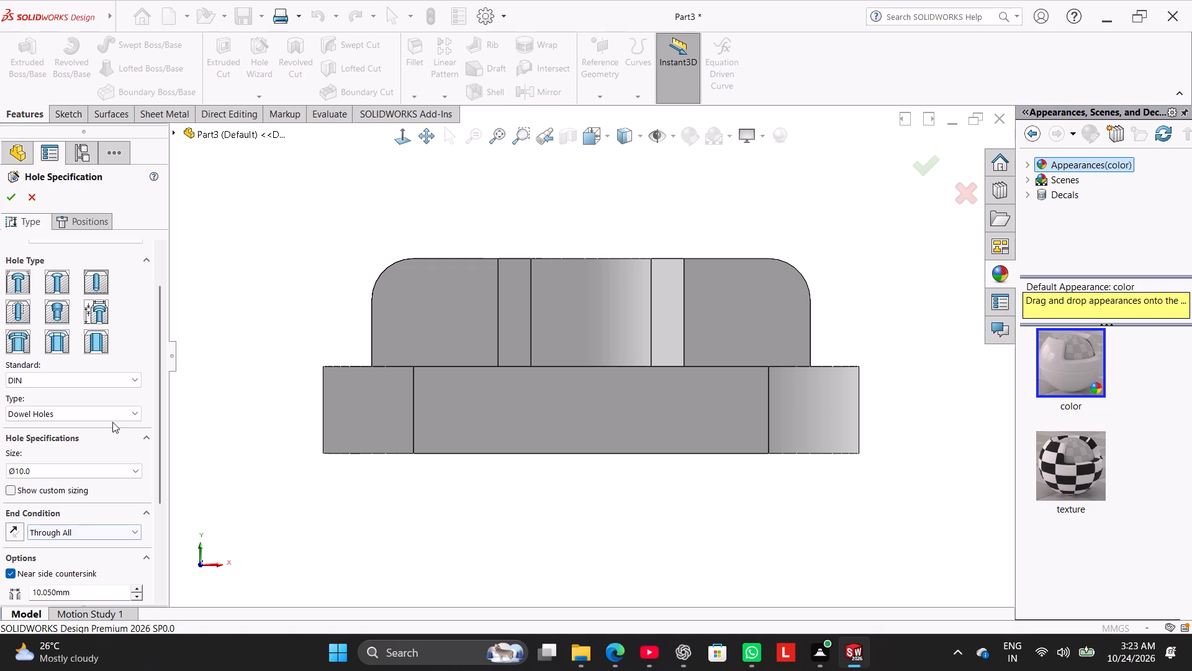
# Place two holes on the boss's front arm faces, each centred on that arm's rounded top corner, and check them.
pyautogui.click(93, 222)
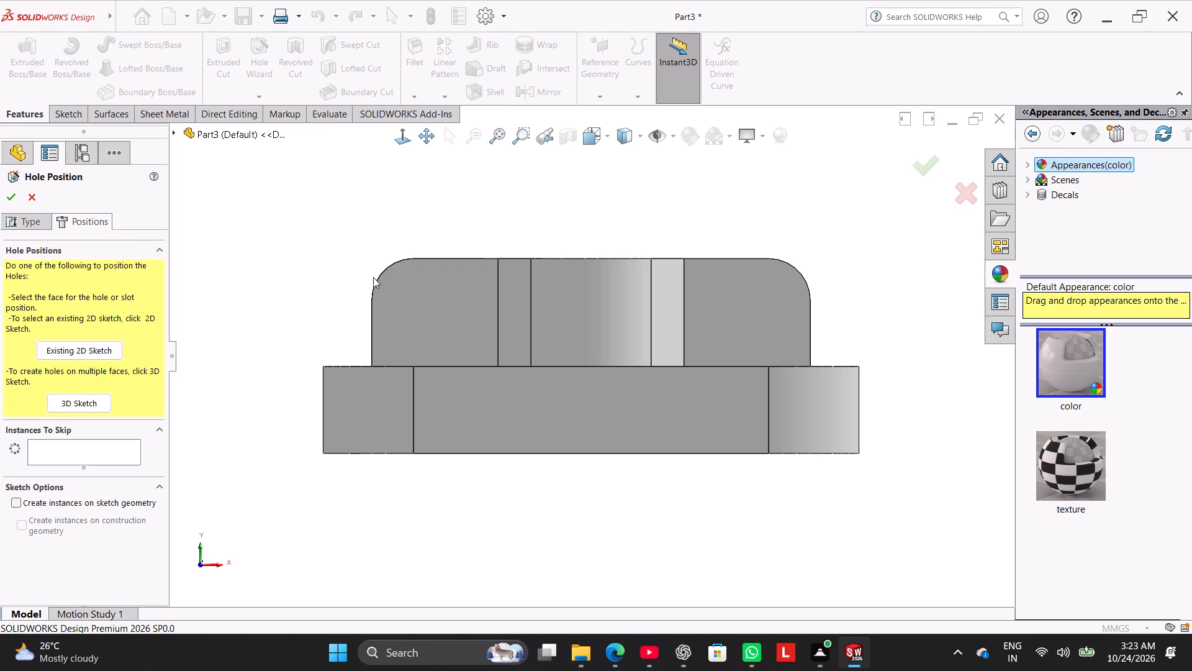
pyautogui.click(406, 283)
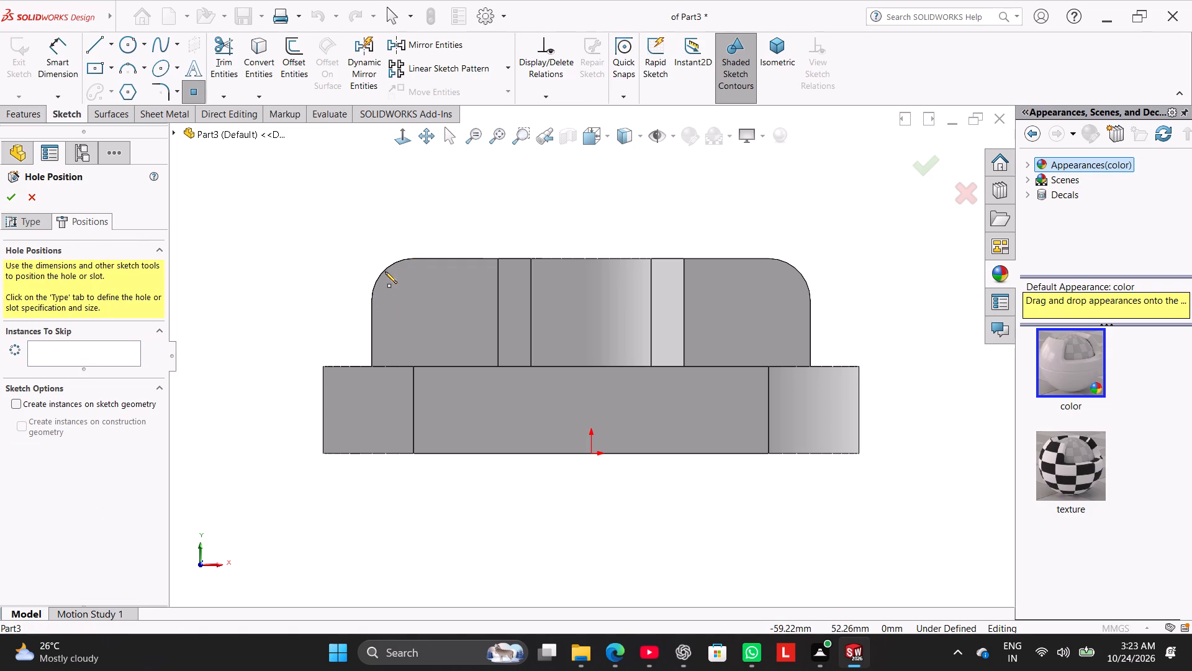
pyautogui.click(412, 301)
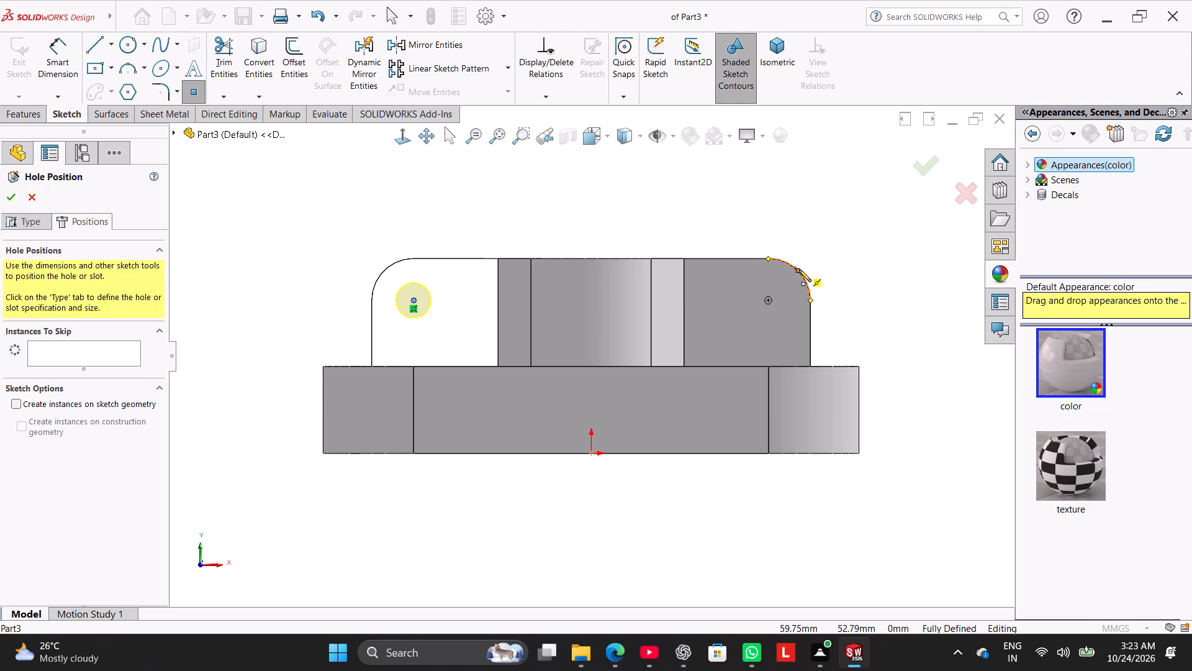
pyautogui.click(770, 300)
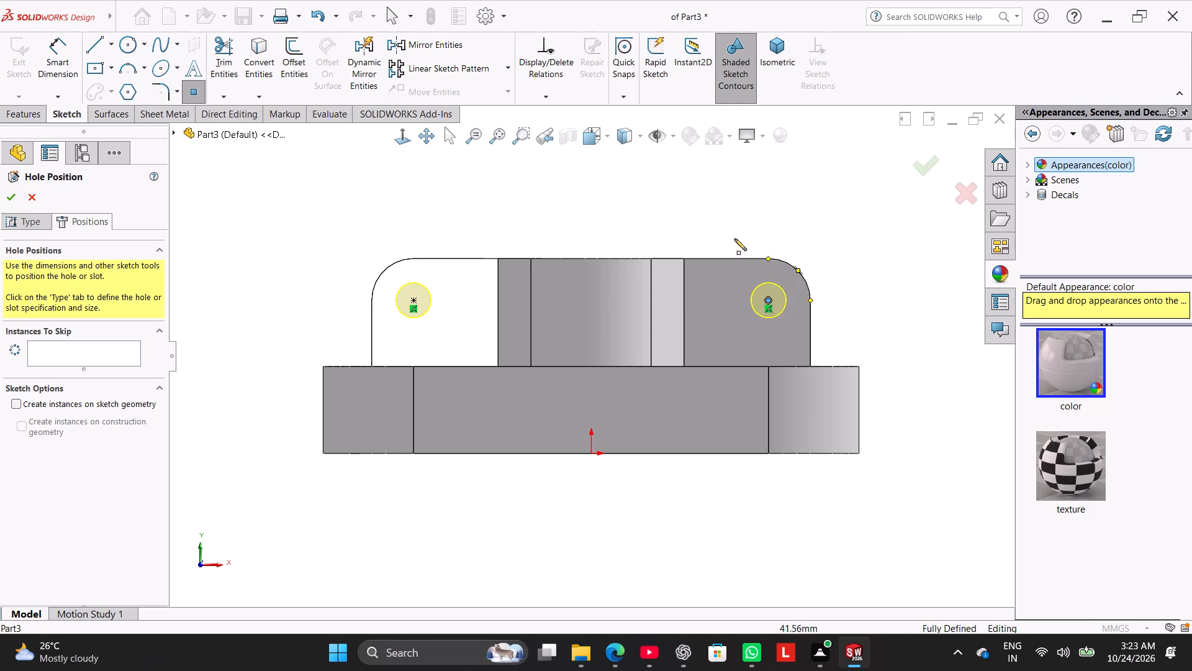
pyautogui.moveTo(735, 160); pyautogui.dragTo(725, 226, button='middle')
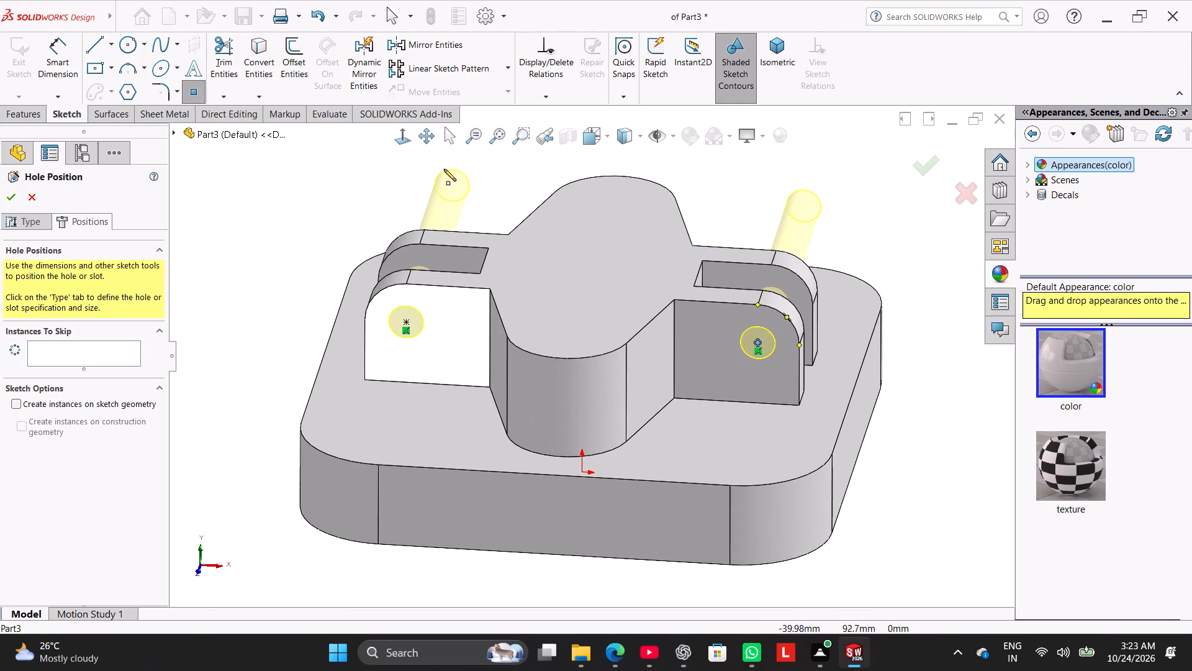
pyautogui.click(407, 139)
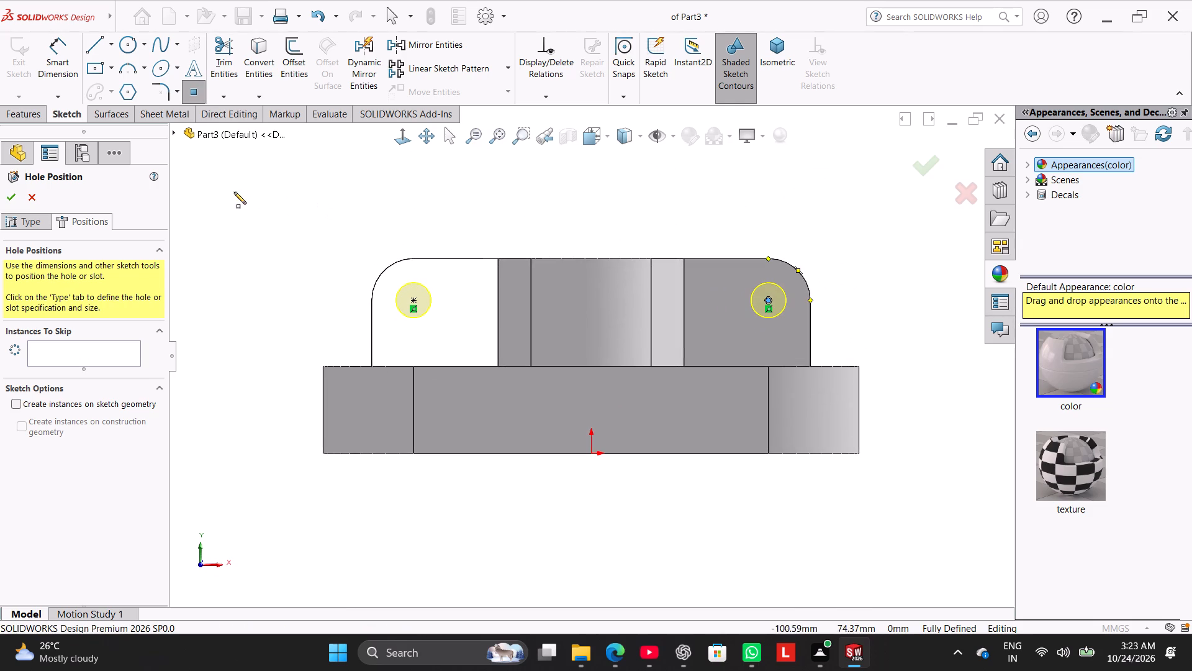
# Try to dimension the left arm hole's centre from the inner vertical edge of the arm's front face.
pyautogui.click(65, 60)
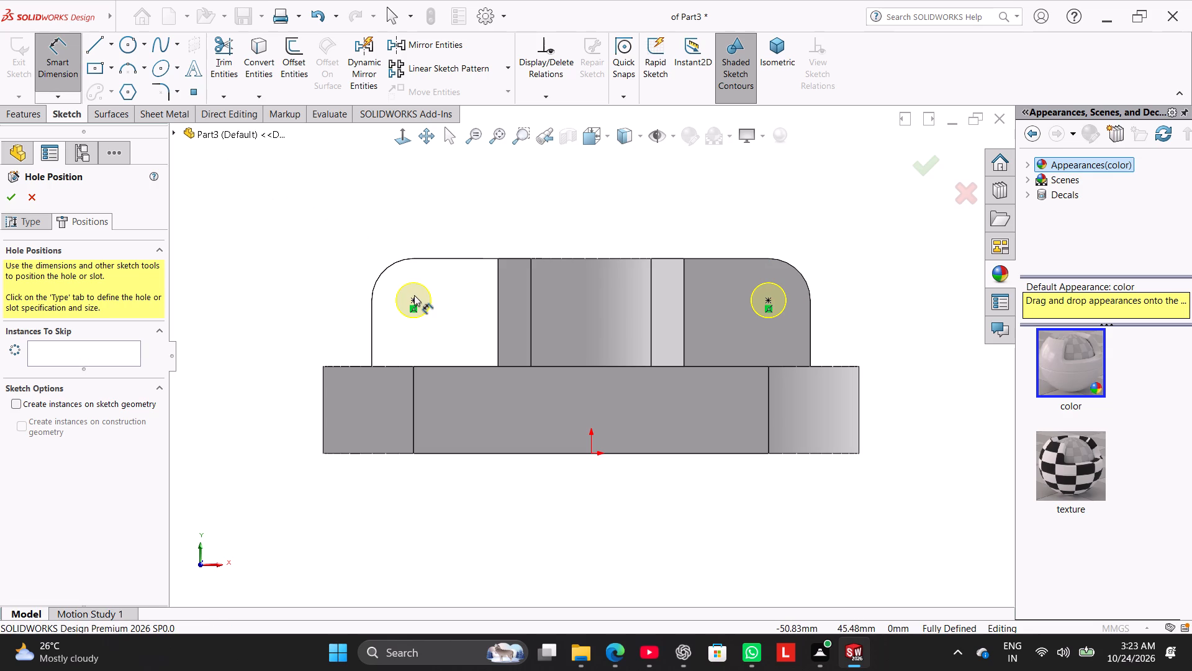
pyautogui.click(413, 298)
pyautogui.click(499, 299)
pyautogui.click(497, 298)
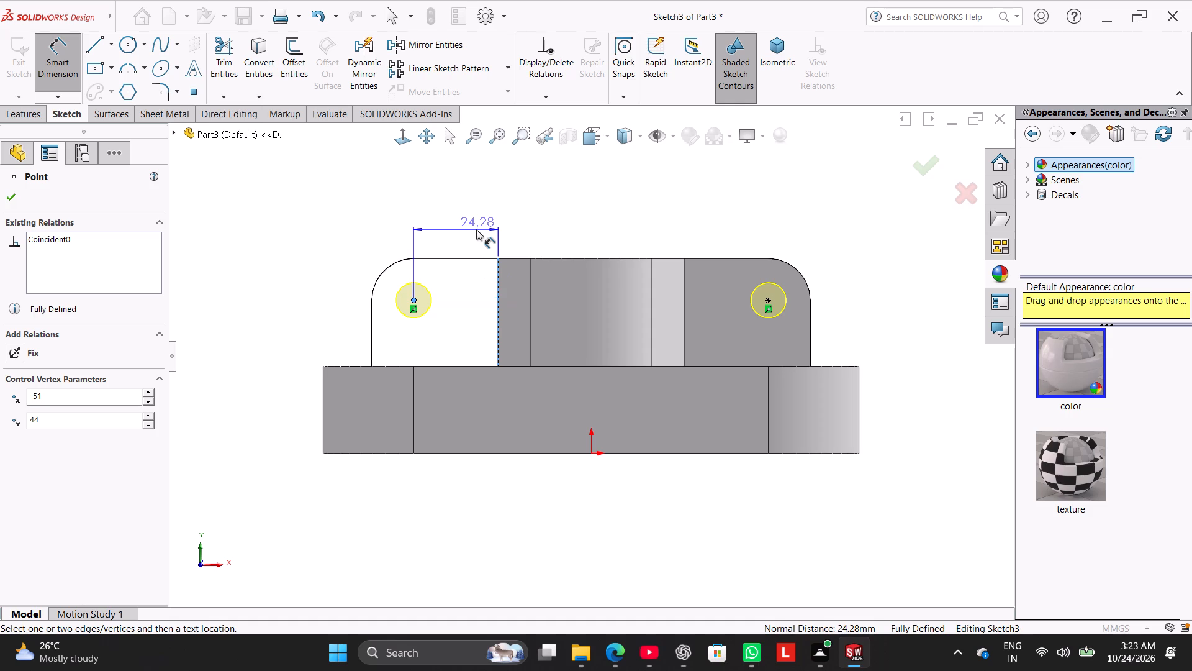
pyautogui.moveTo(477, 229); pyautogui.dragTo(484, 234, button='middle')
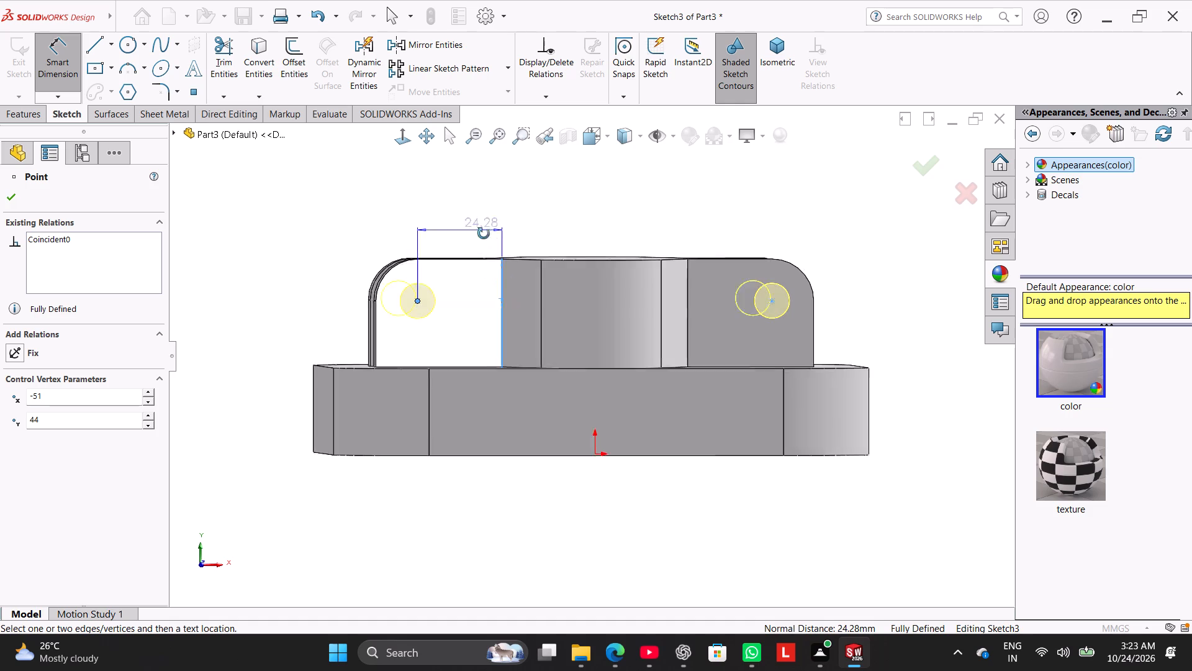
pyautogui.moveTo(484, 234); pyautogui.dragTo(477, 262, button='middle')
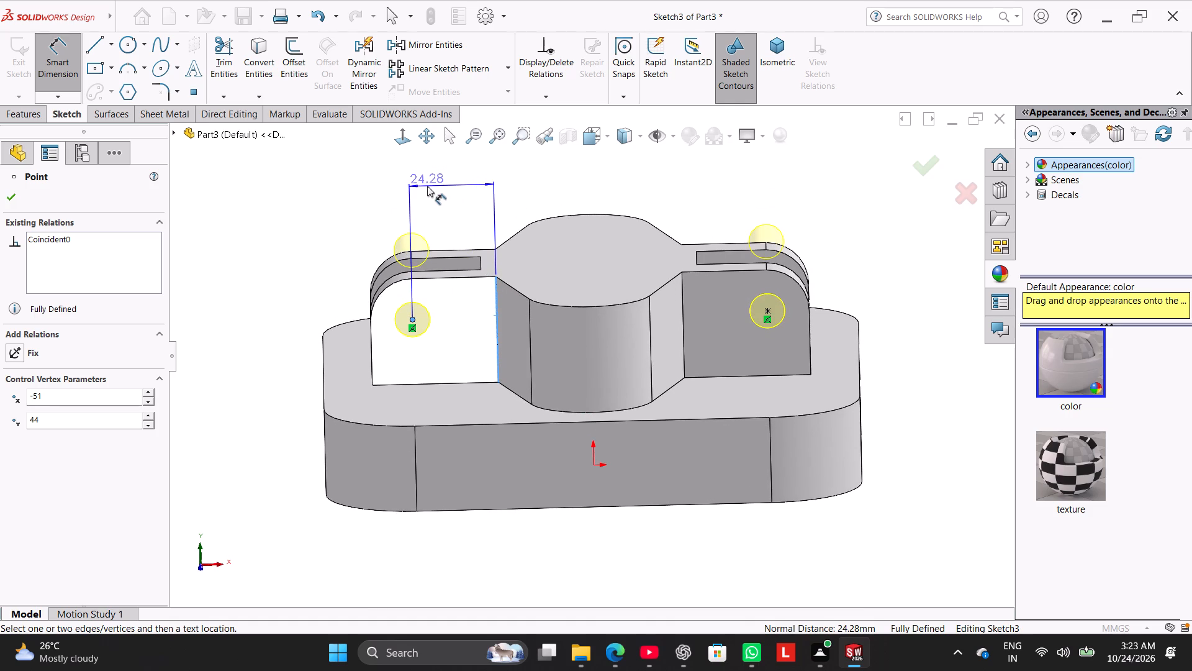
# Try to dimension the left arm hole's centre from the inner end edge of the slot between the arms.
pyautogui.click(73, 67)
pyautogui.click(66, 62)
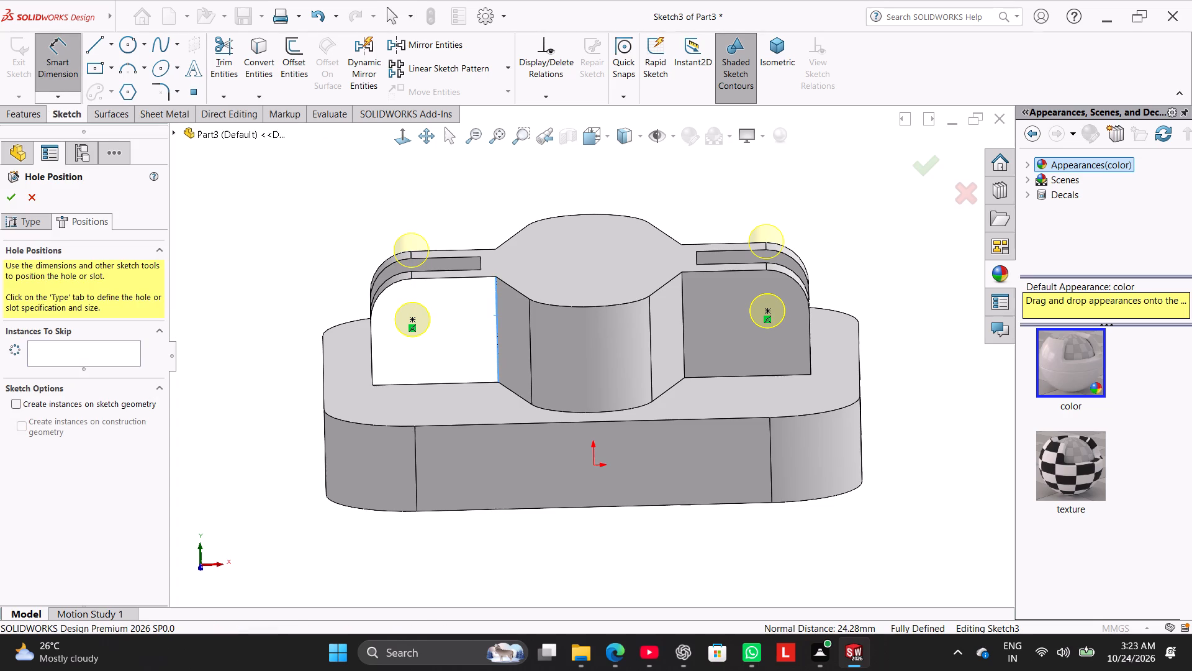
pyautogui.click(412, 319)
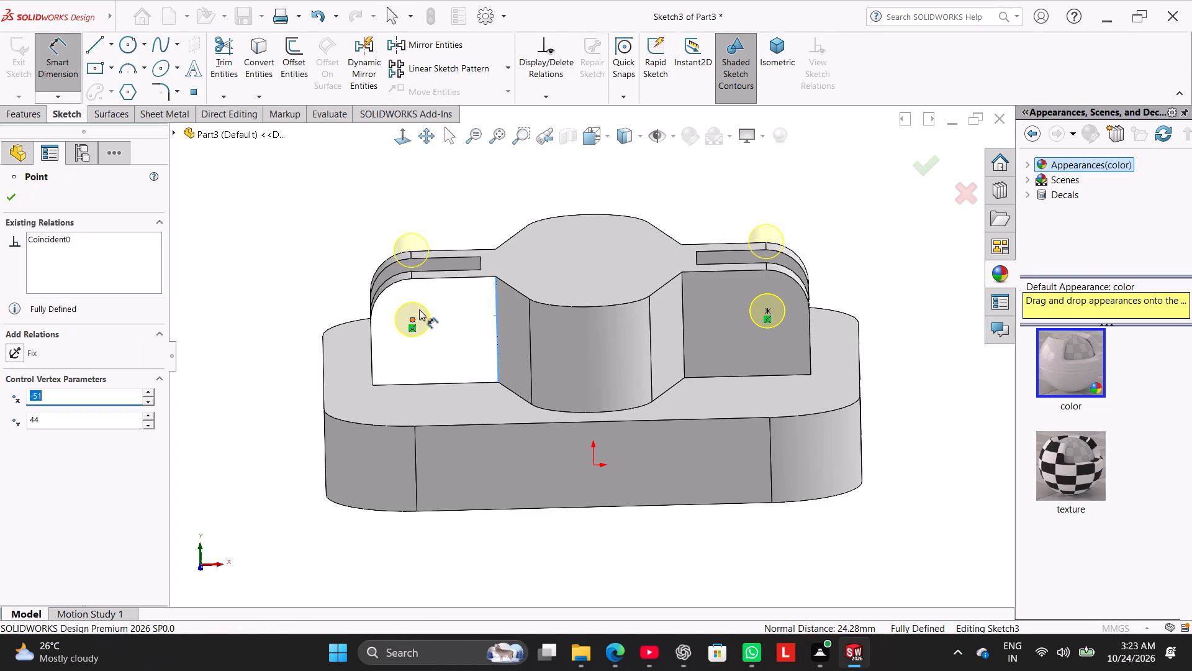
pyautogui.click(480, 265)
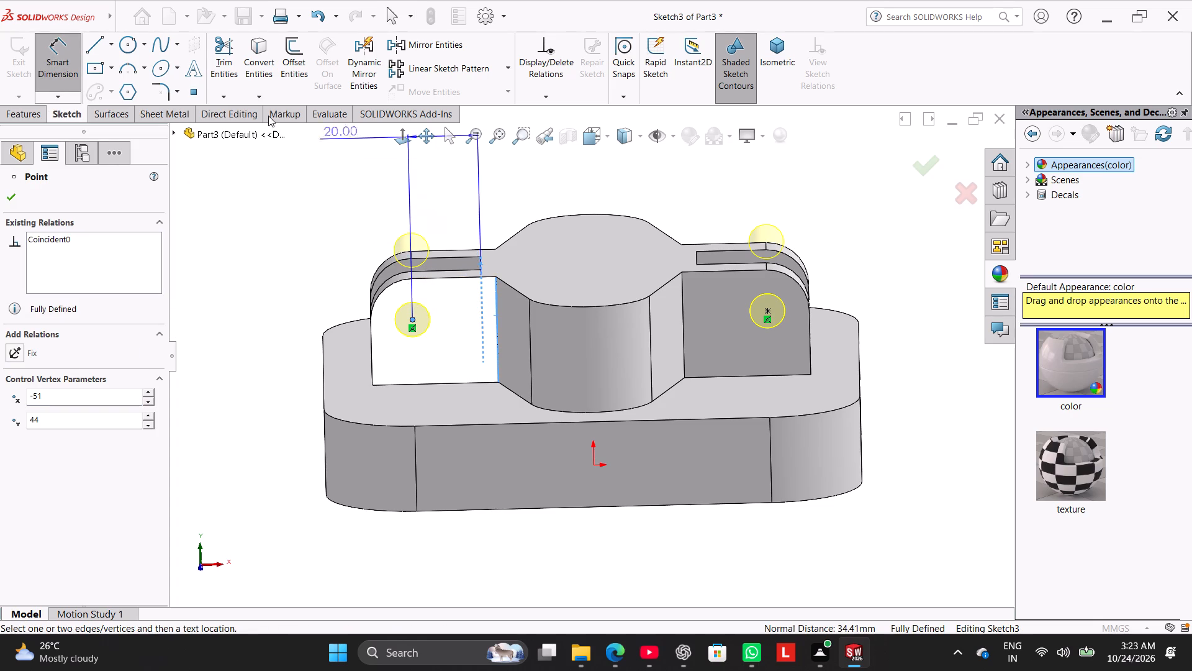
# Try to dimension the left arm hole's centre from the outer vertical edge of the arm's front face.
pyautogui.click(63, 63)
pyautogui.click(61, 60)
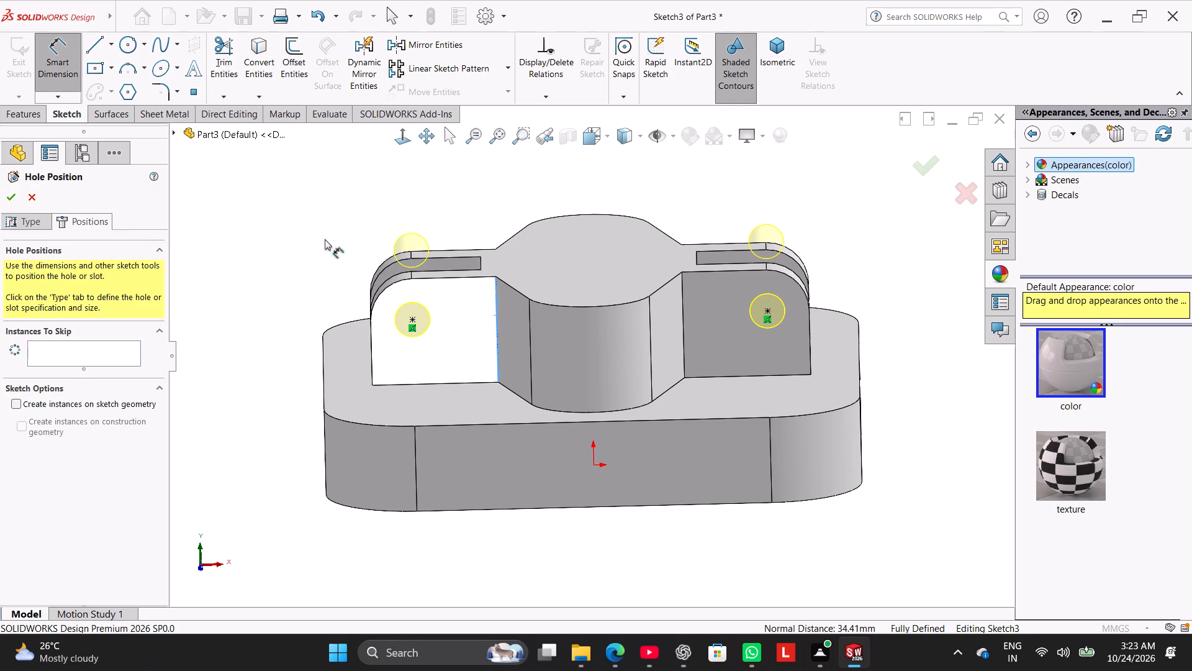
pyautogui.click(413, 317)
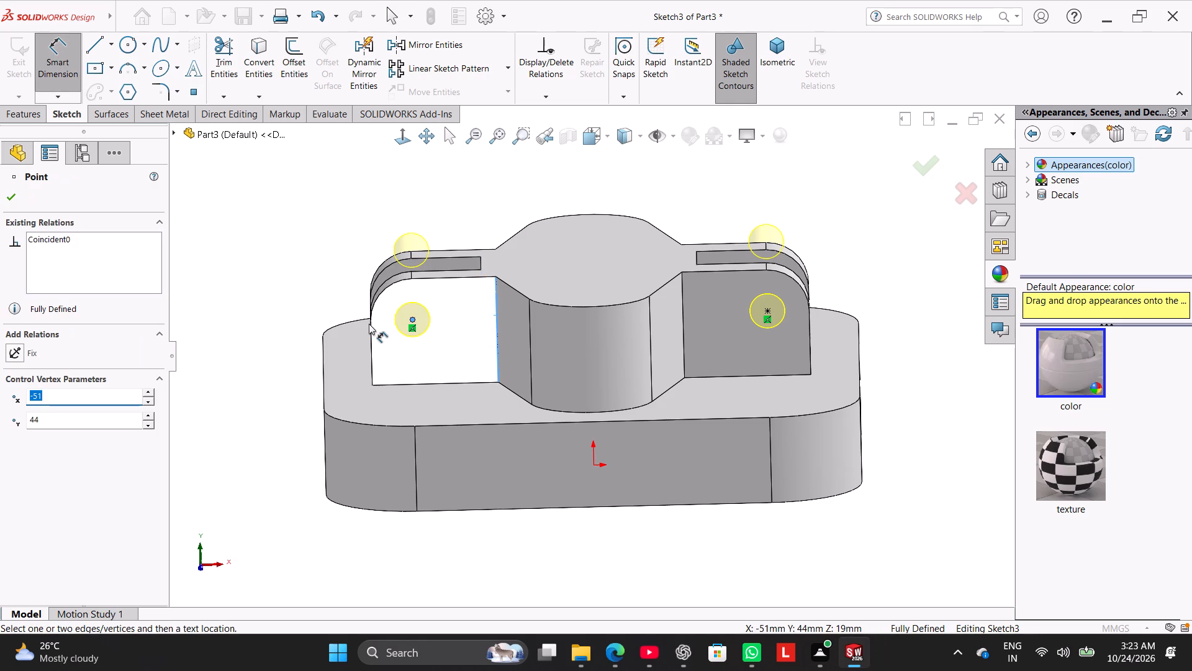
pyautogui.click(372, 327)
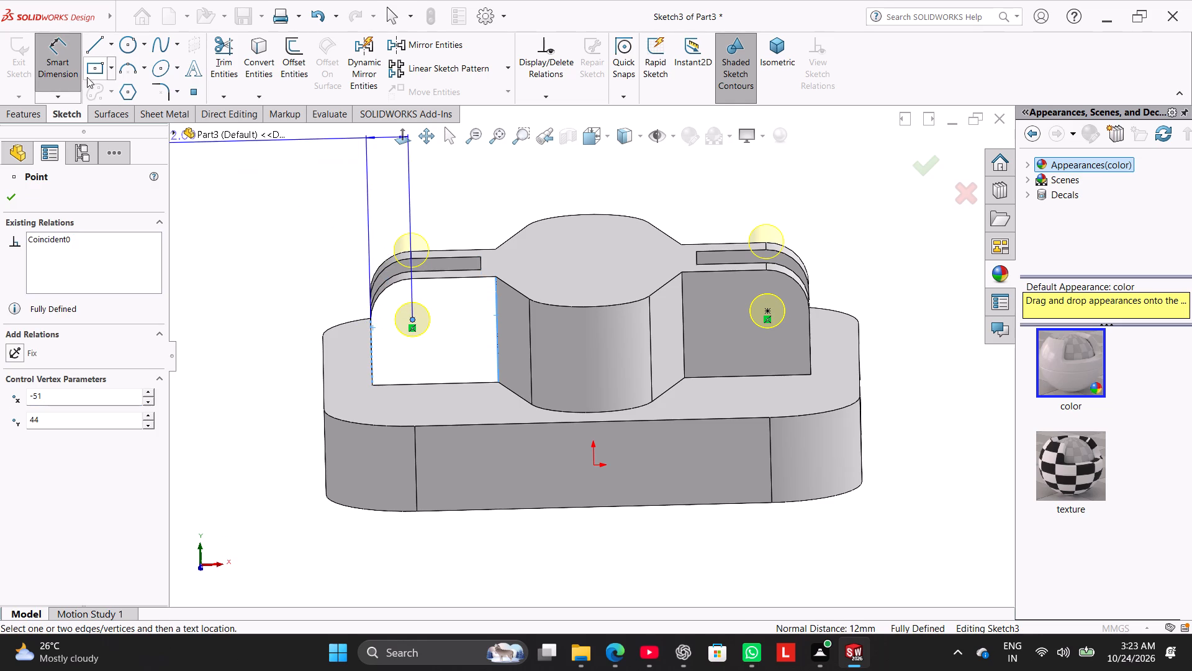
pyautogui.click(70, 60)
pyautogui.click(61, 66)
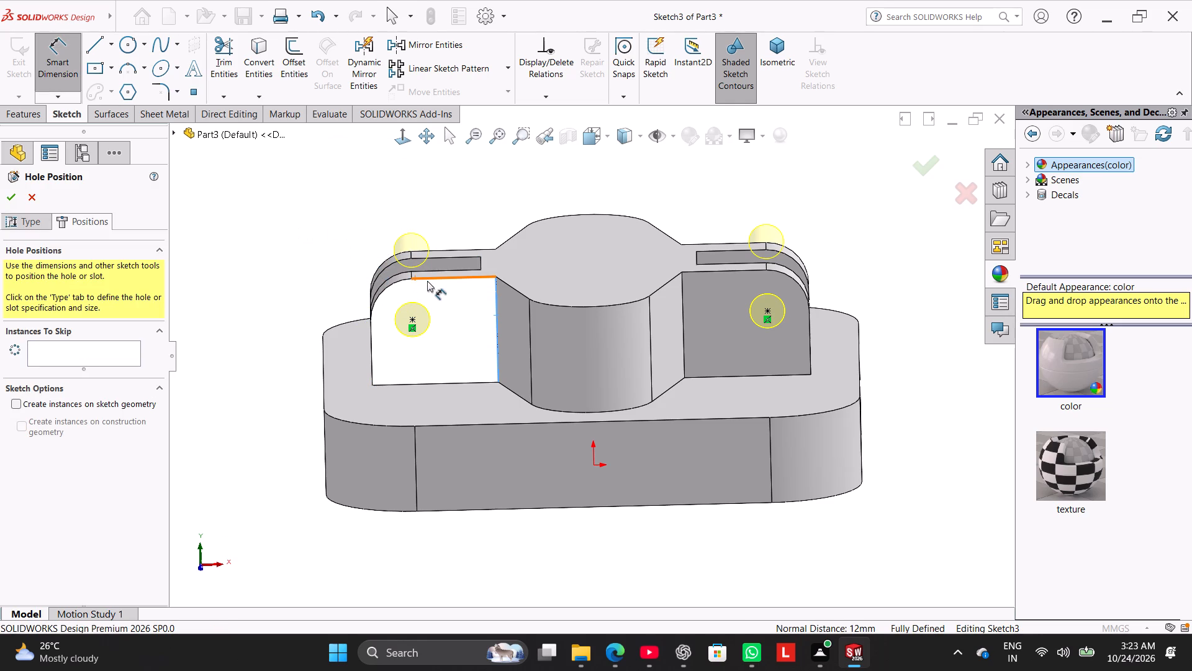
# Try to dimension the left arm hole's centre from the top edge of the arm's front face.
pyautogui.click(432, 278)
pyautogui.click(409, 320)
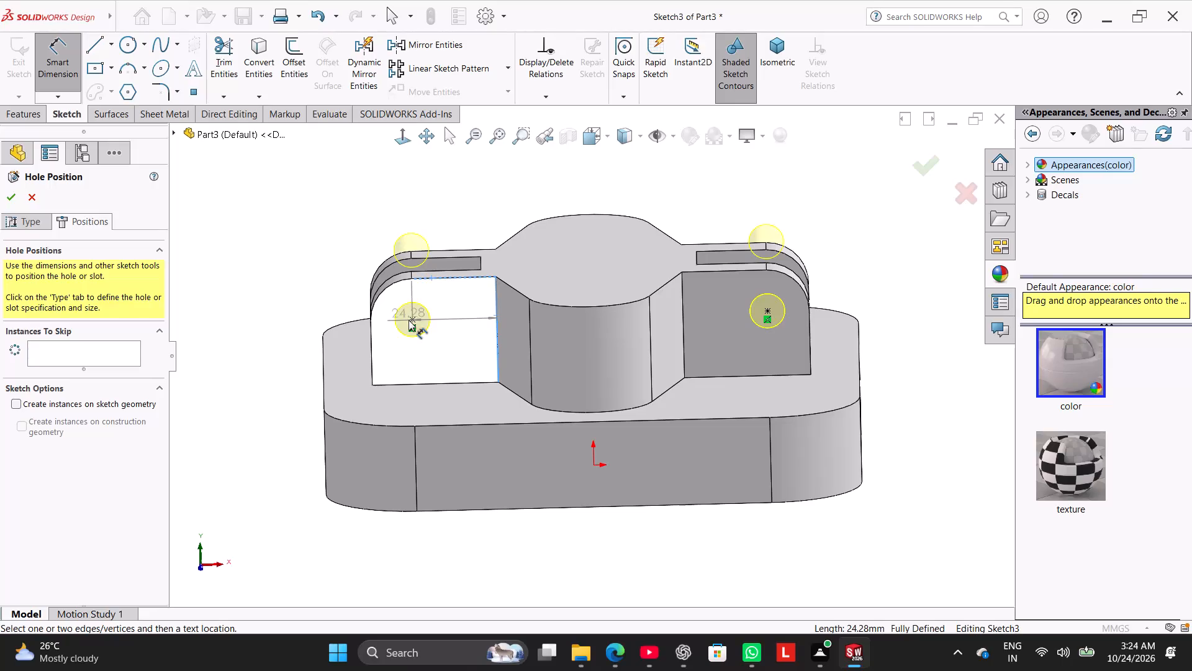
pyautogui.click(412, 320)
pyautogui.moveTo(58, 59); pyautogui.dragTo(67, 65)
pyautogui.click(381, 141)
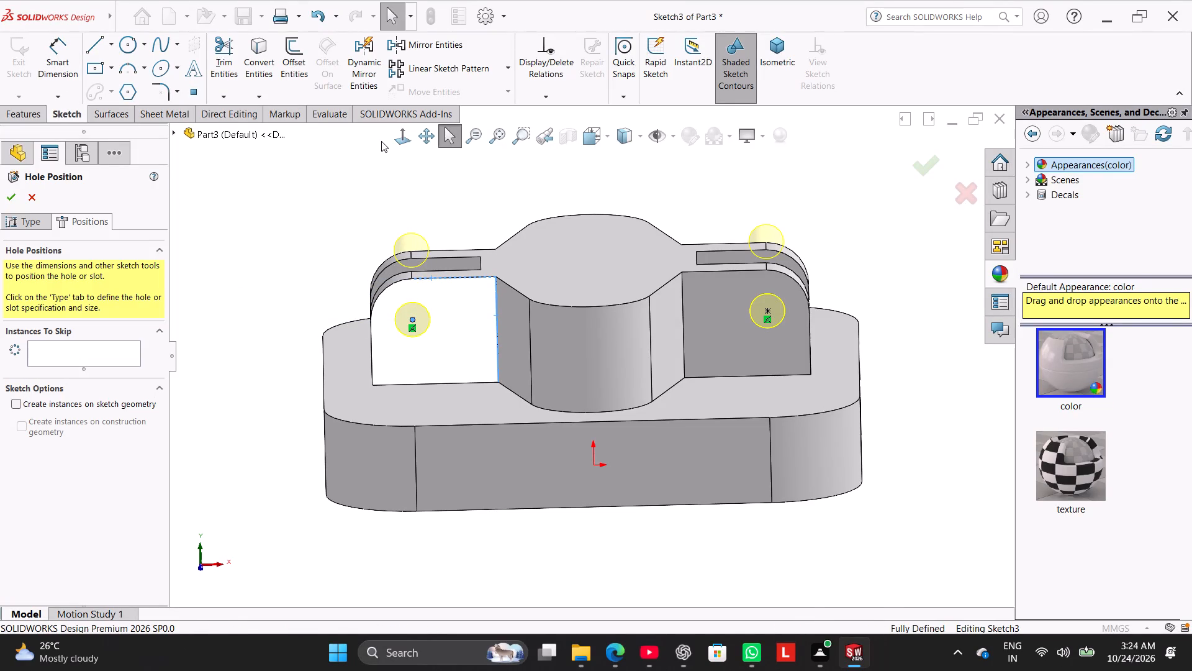
# View the hole position sketch face-on and finish the Ø10 dowel holes through the boss's arms.
pyautogui.click(403, 134)
pyautogui.click(303, 237)
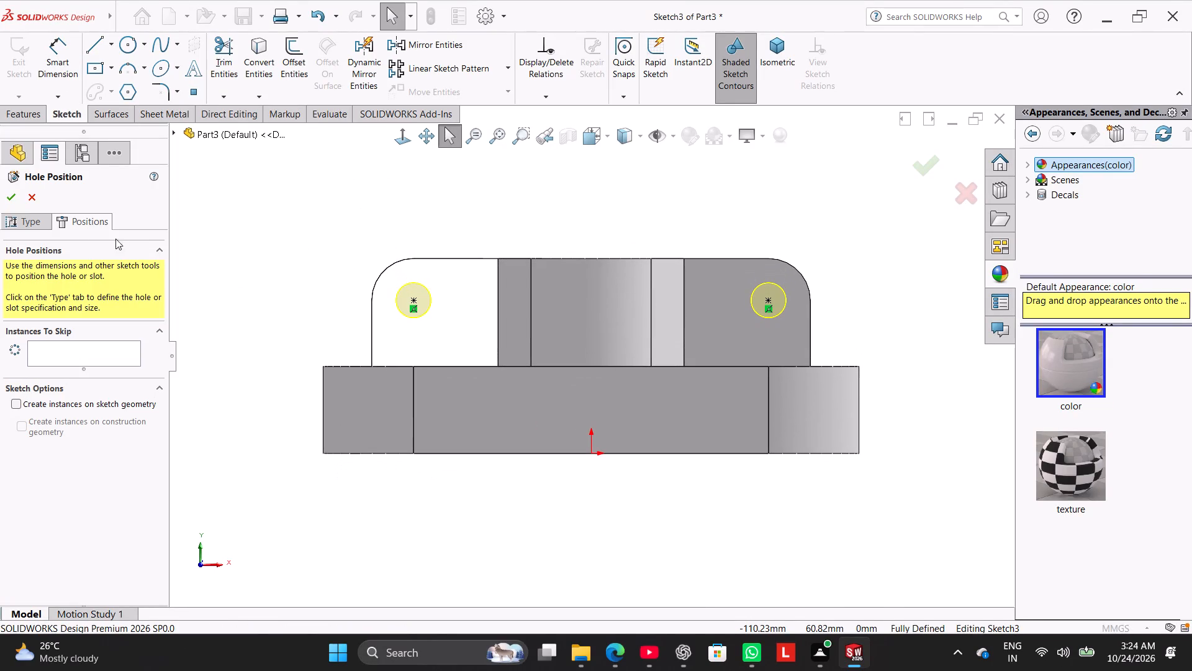
pyautogui.click(8, 192)
pyautogui.click(273, 224)
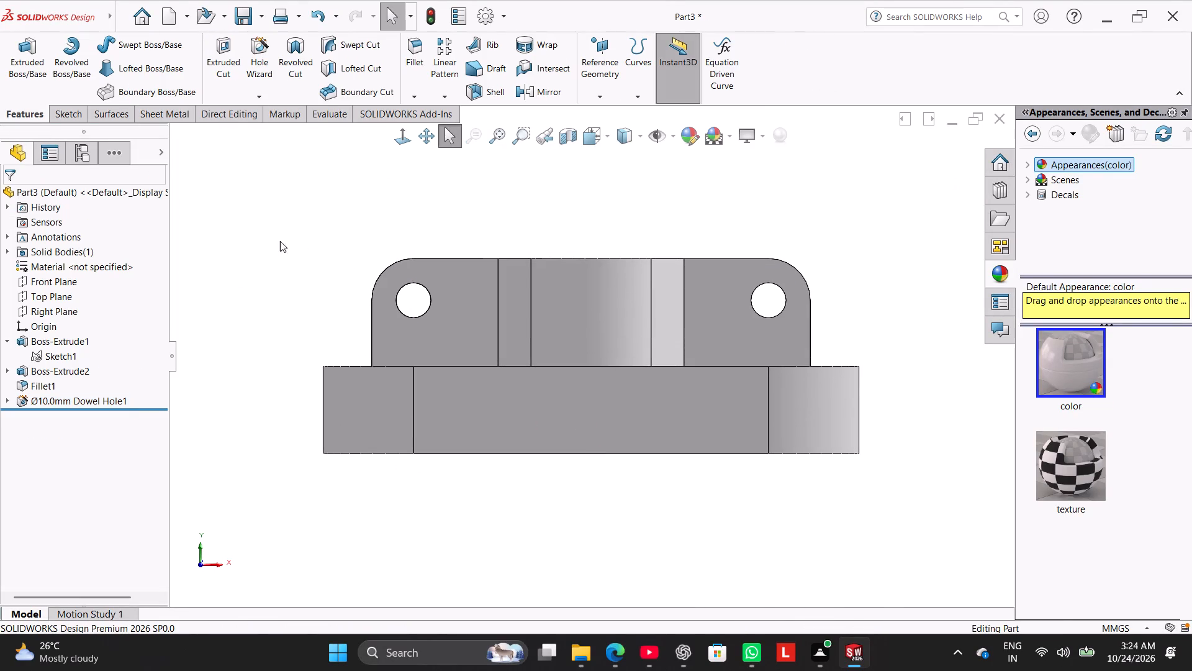
# Sketch a centre rectangle about 122 by 92 mm on the base plate's bottom face, centred on the origin.
pyautogui.moveTo(278, 299); pyautogui.dragTo(458, 190, button='right')
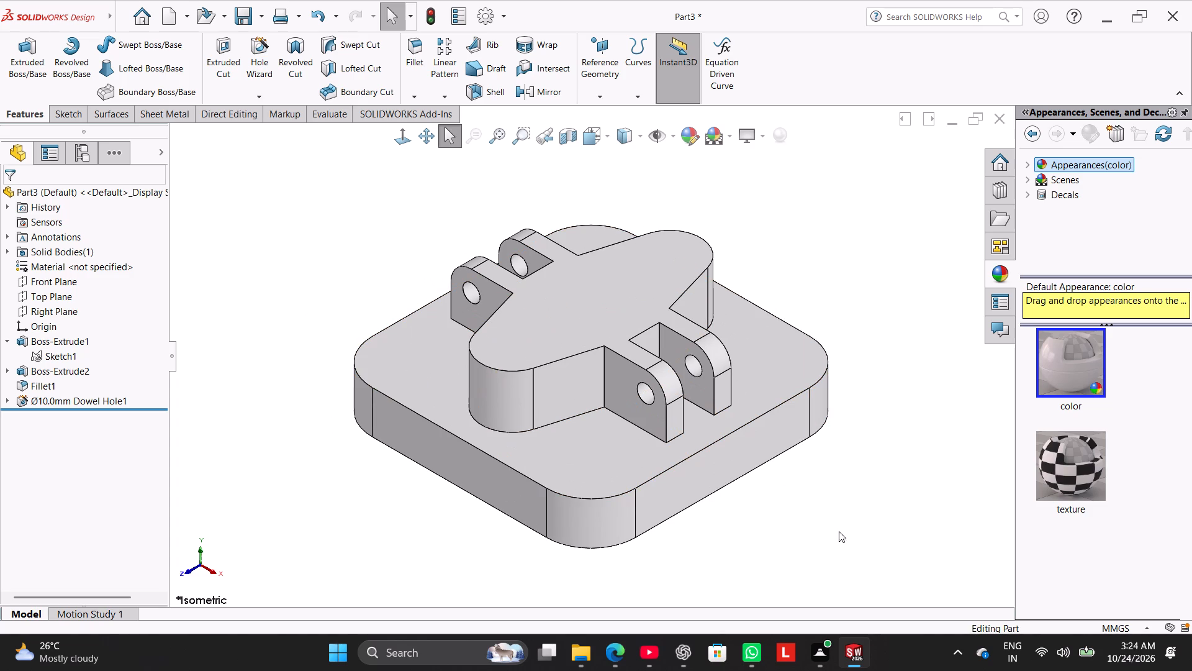
pyautogui.moveTo(843, 547); pyautogui.dragTo(843, 486, button='middle')
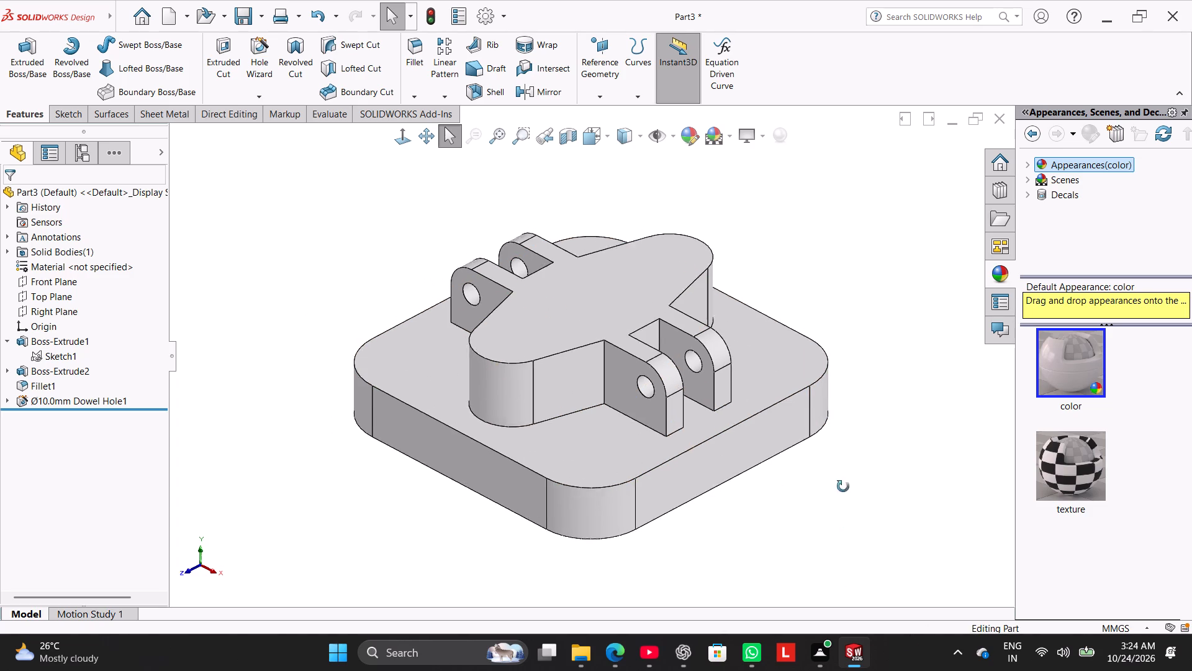
pyautogui.moveTo(843, 486); pyautogui.dragTo(849, 255, button='middle')
pyautogui.rightClick(698, 368)
pyautogui.click(738, 345)
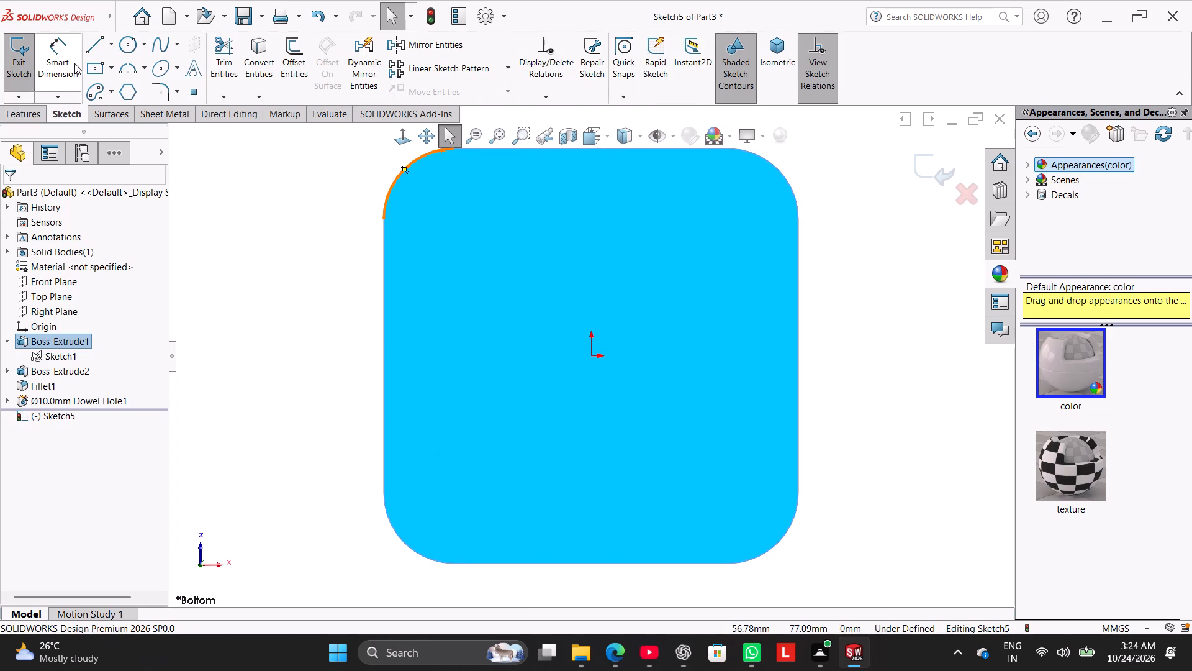
pyautogui.click(99, 67)
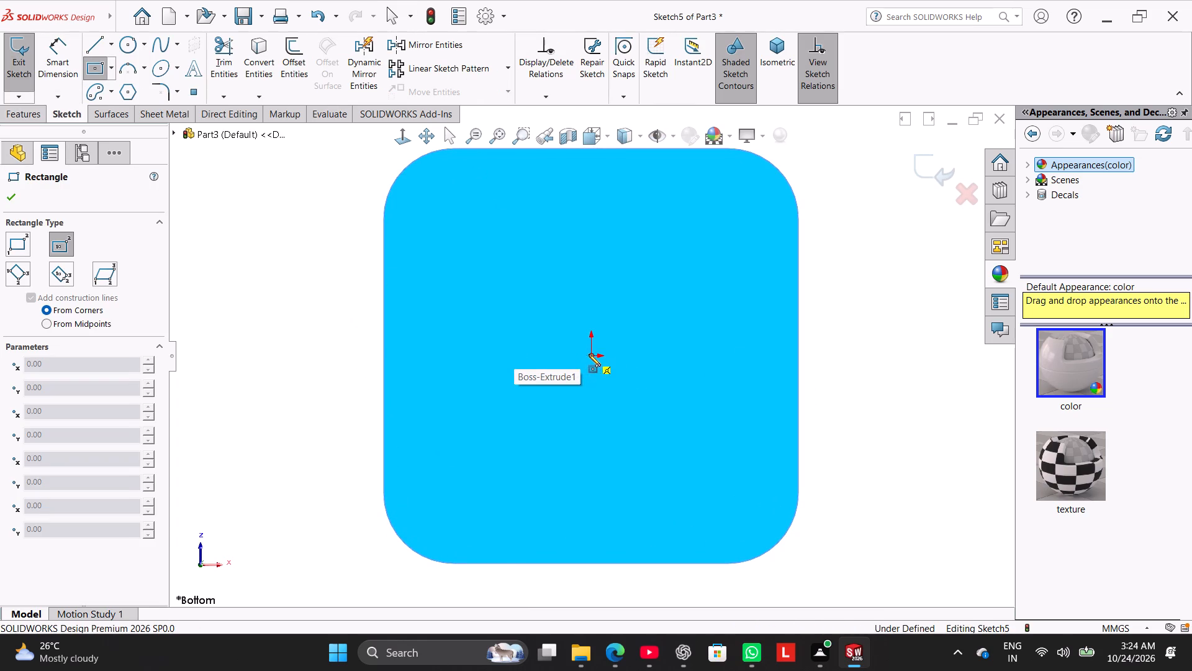
pyautogui.click(590, 354)
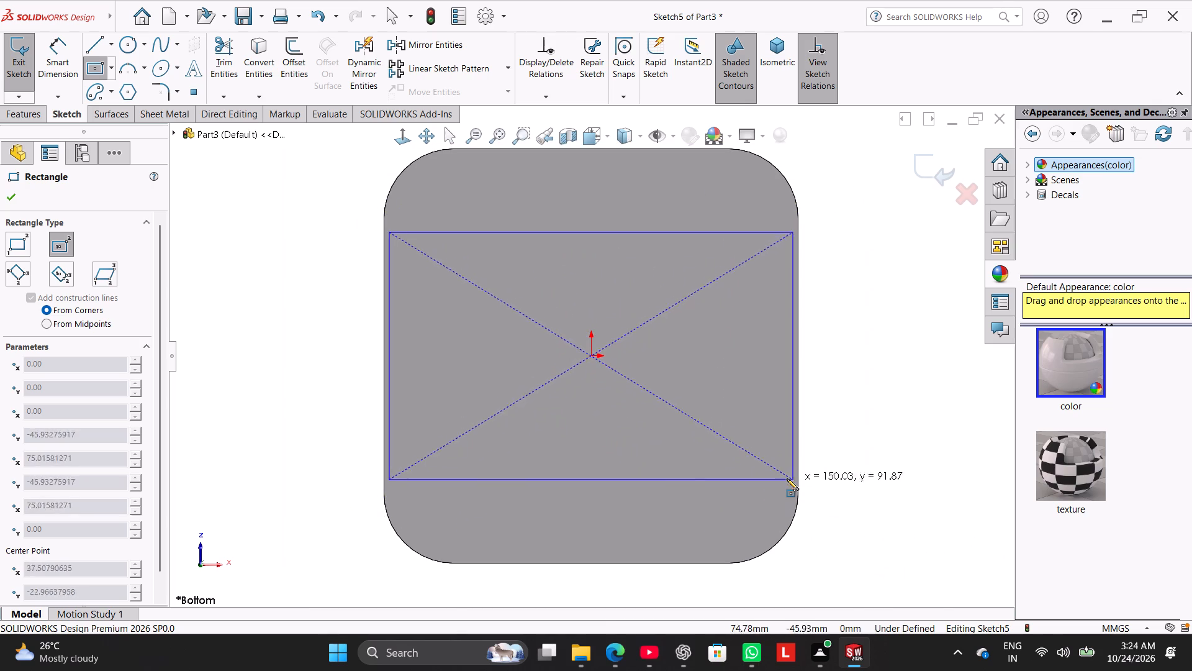
pyautogui.click(755, 480)
# Dimension the rectangle's horizontal side to 112 mm.
pyautogui.click(73, 51)
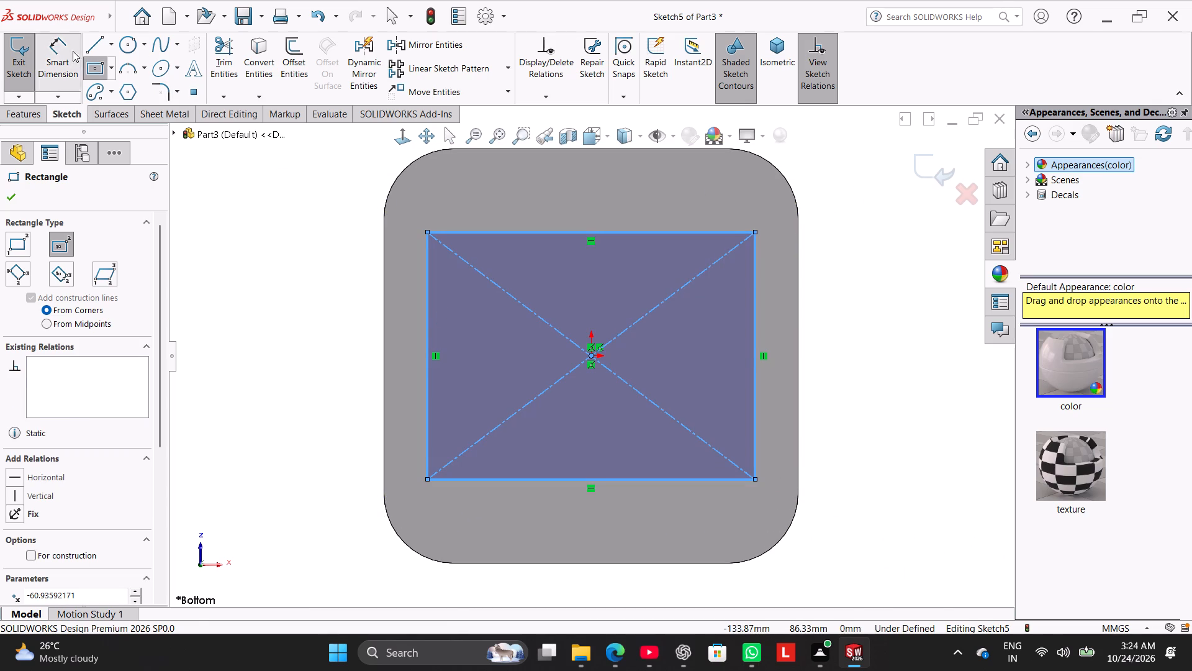
pyautogui.click(587, 481)
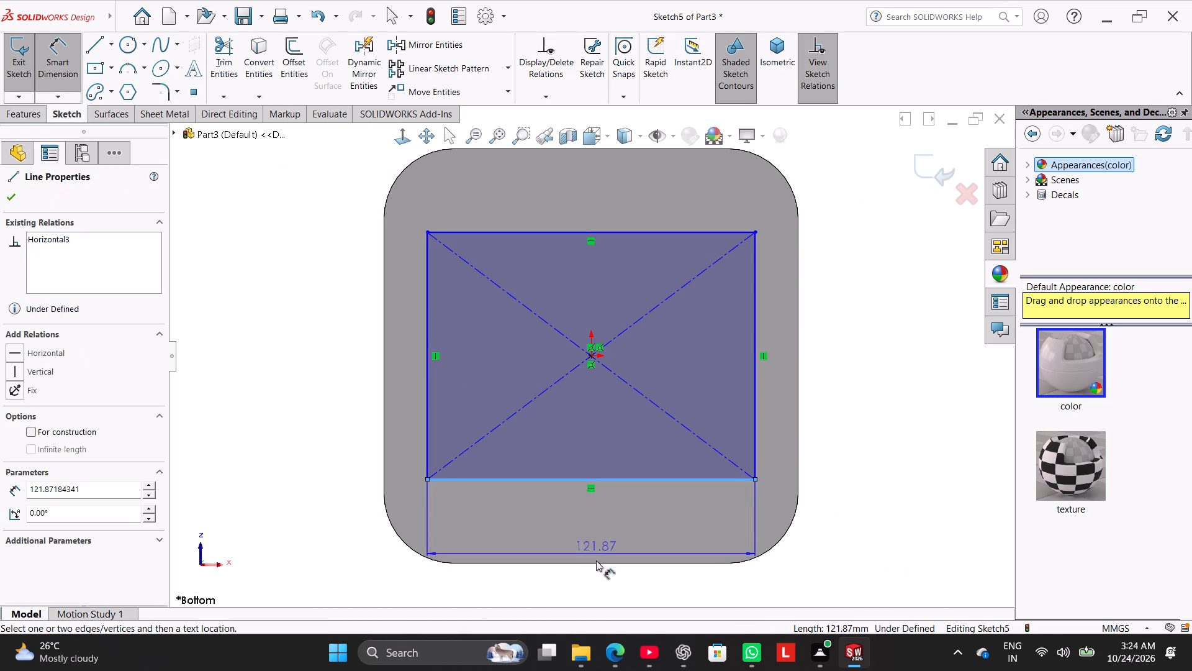
pyautogui.click(595, 597)
pyautogui.write('112')
pyautogui.press('Return')
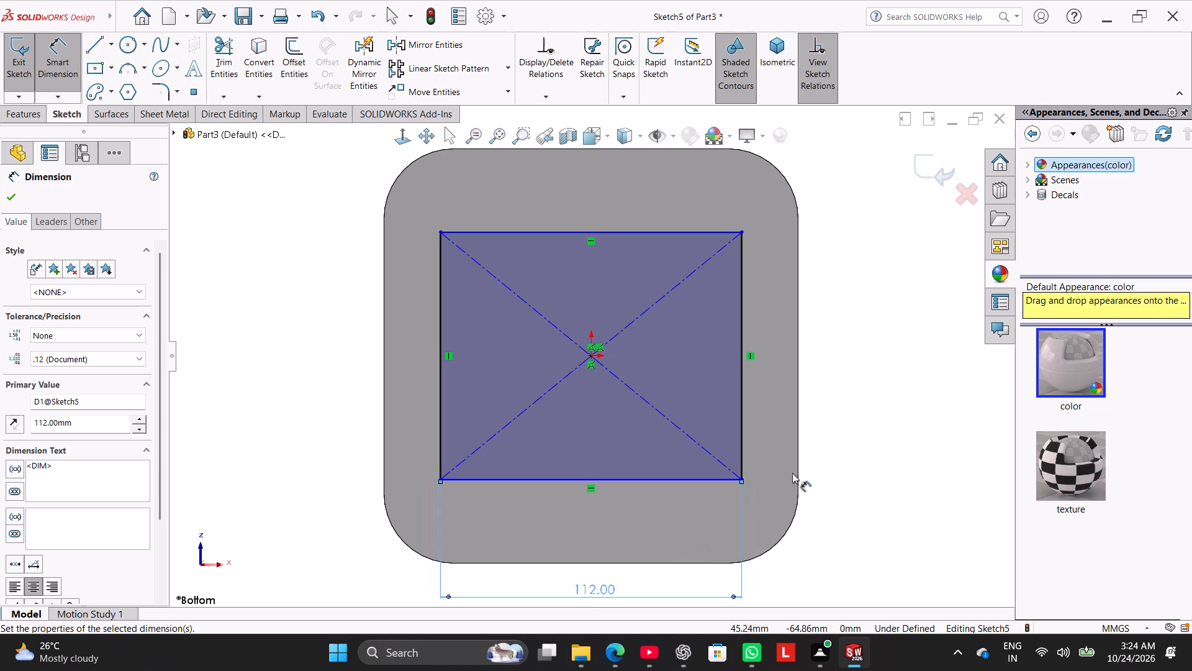
pyautogui.rightClick(874, 372)
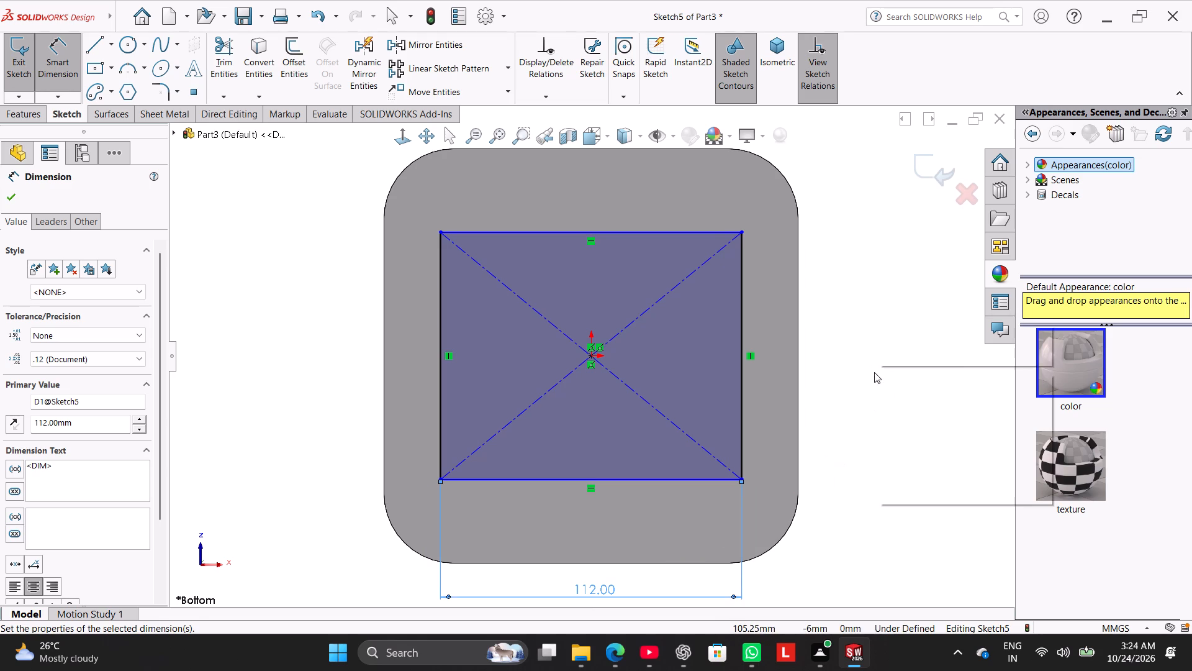
pyautogui.click(896, 414)
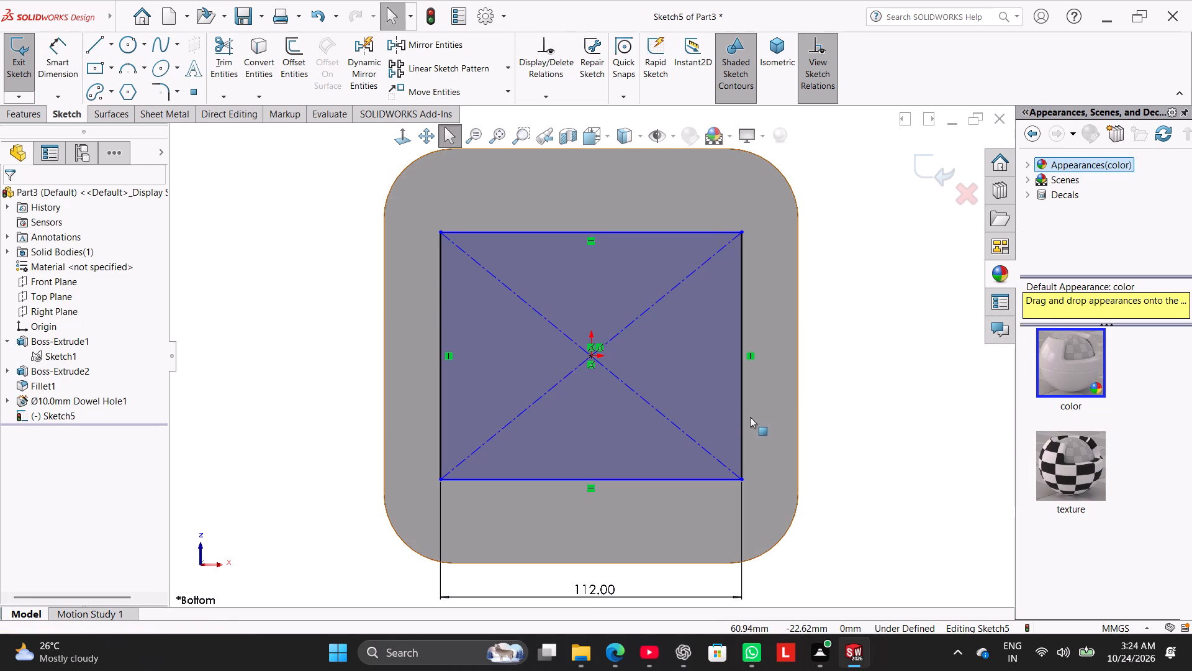
# Add an Equal relation between two adjacent sides of the rectangle to make it a square.
pyautogui.keyDown('ctrl'); pyautogui.click(713, 482); pyautogui.keyUp('ctrl')
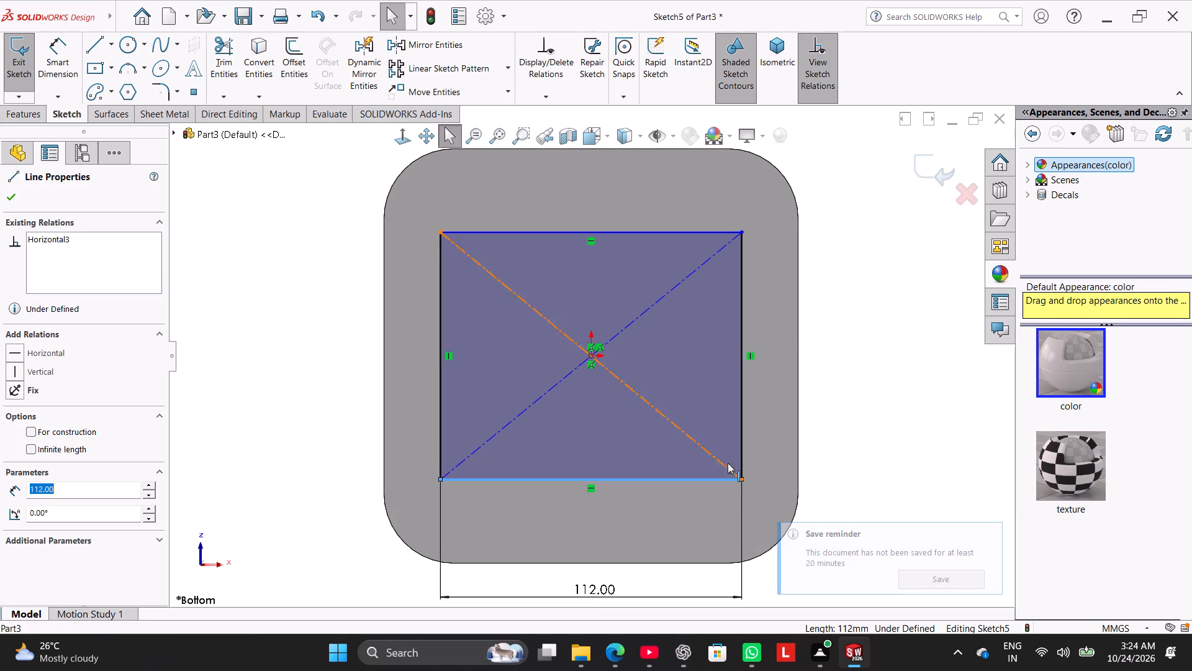
pyautogui.keyDown('ctrl'); pyautogui.click(741, 445); pyautogui.keyUp('ctrl')
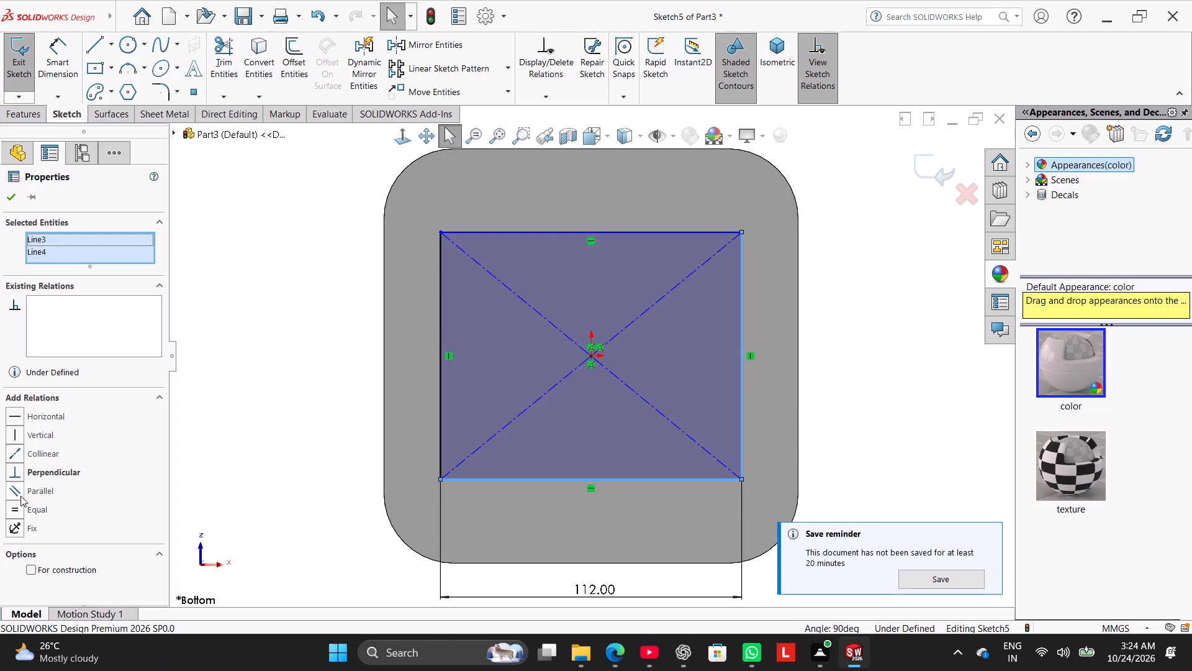
pyautogui.click(31, 508)
pyautogui.click(245, 300)
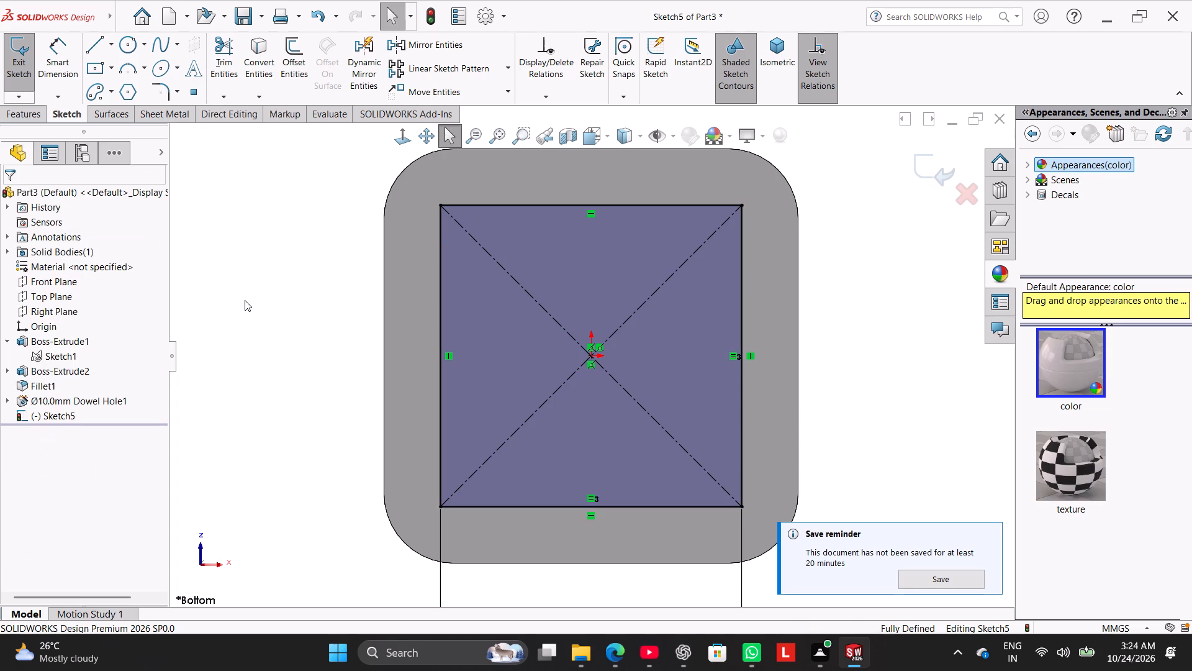
# Extrude the square 6 mm blind outward from the base plate's bottom face, merged with the body.
pyautogui.click(23, 114)
pyautogui.click(28, 68)
pyautogui.moveTo(309, 244); pyautogui.dragTo(307, 244, button='middle')
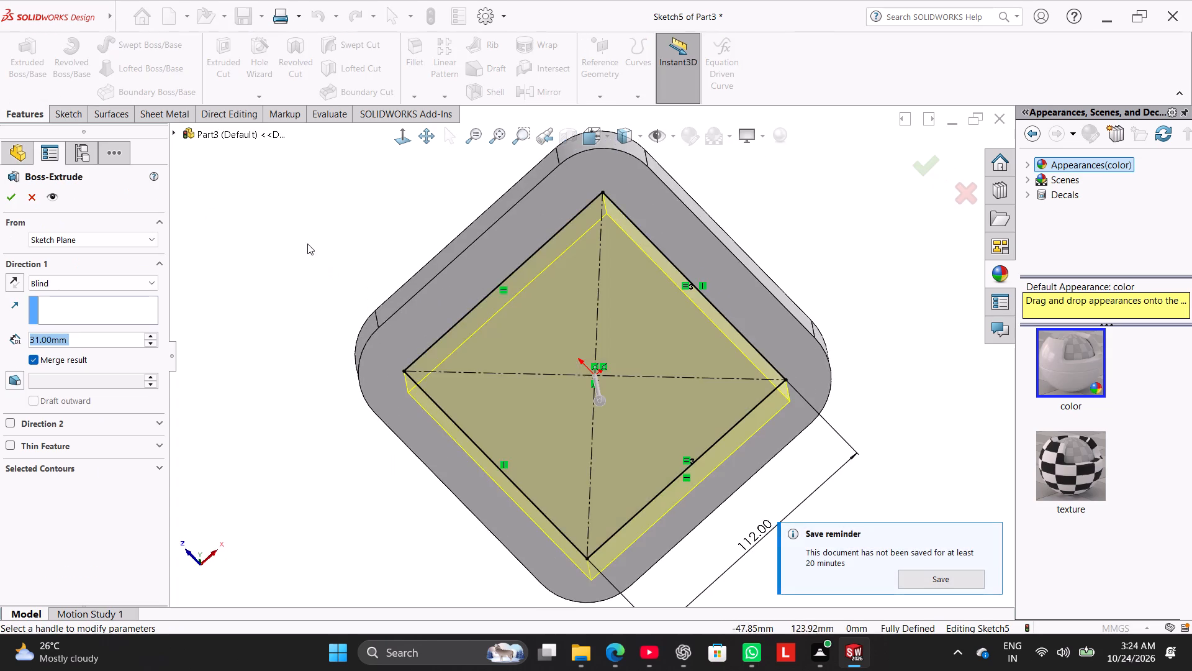
pyautogui.moveTo(307, 244); pyautogui.dragTo(378, 326, button='middle')
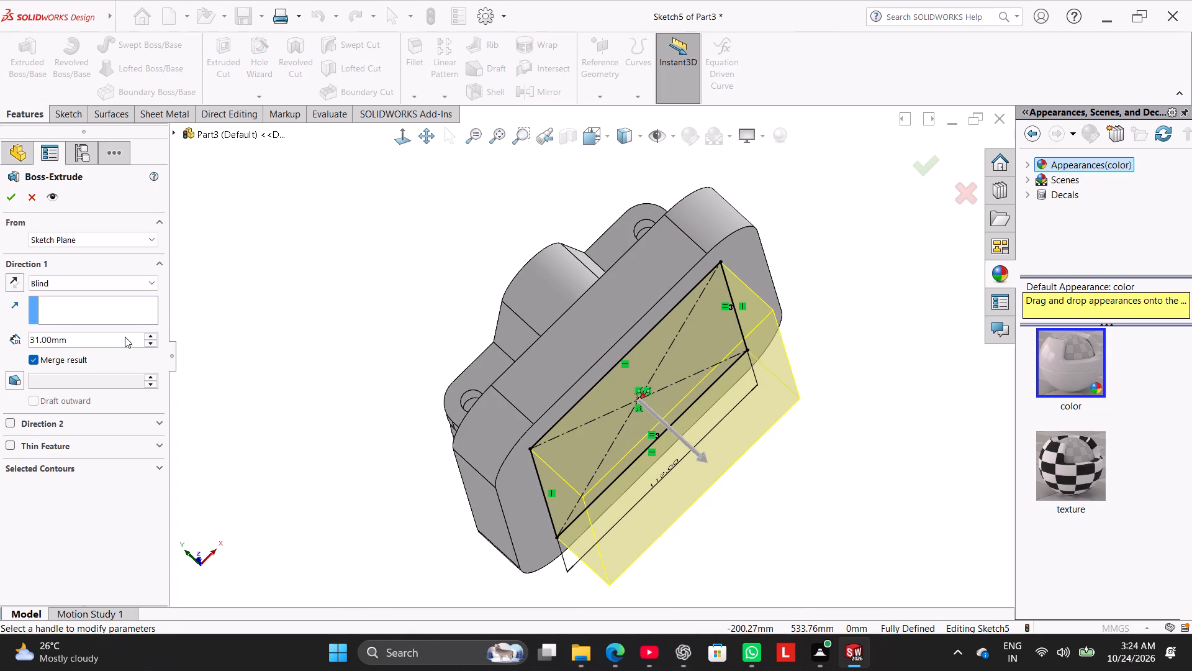
pyautogui.doubleClick(125, 337)
pyautogui.press('6')
pyautogui.press('Return')
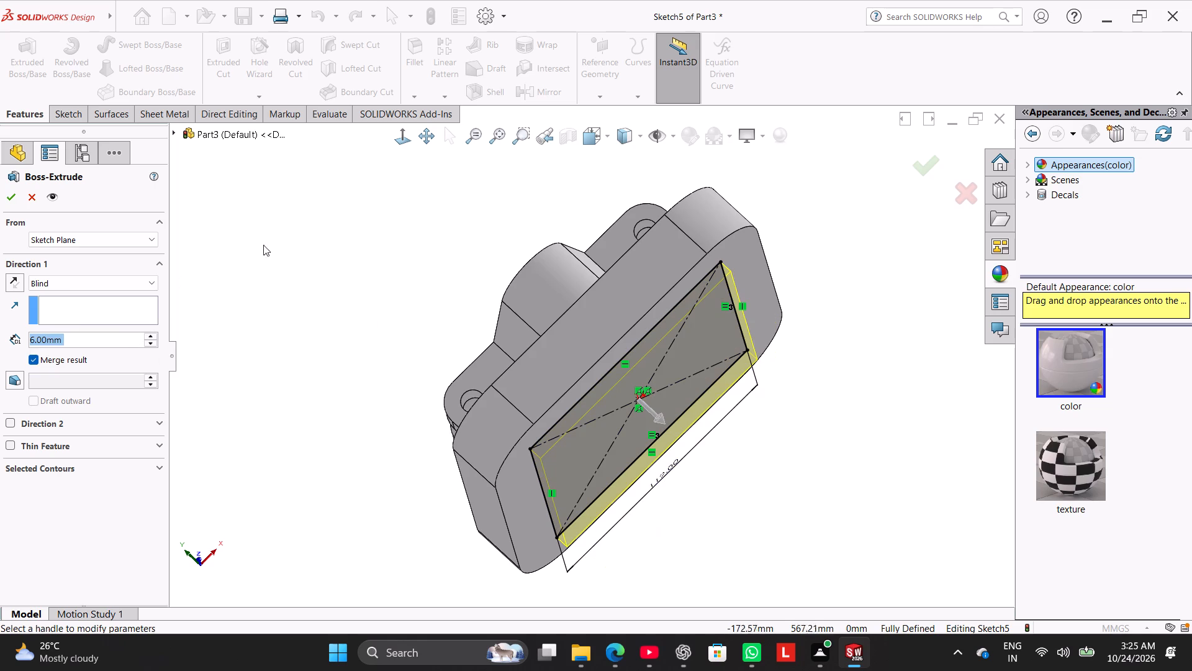
pyautogui.click(11, 200)
pyautogui.click(305, 281)
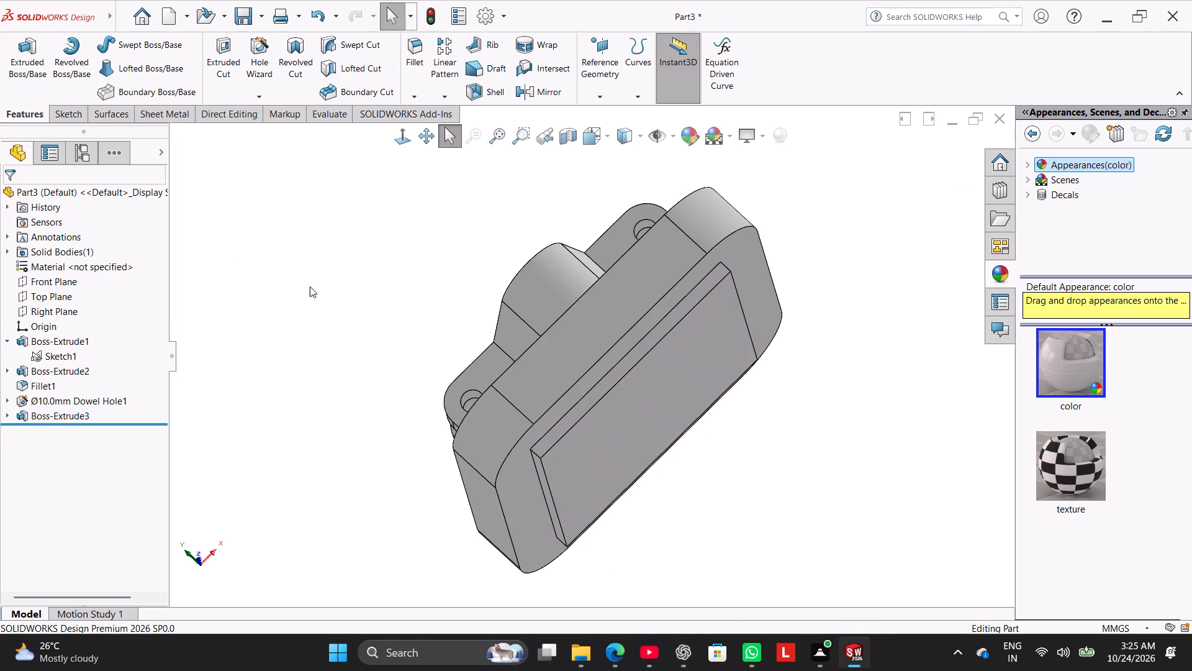
# Examine the part from above and below, checking the boss, its arm holes and the square pad underneath.
pyautogui.moveTo(364, 308); pyautogui.dragTo(528, 215, button='right')
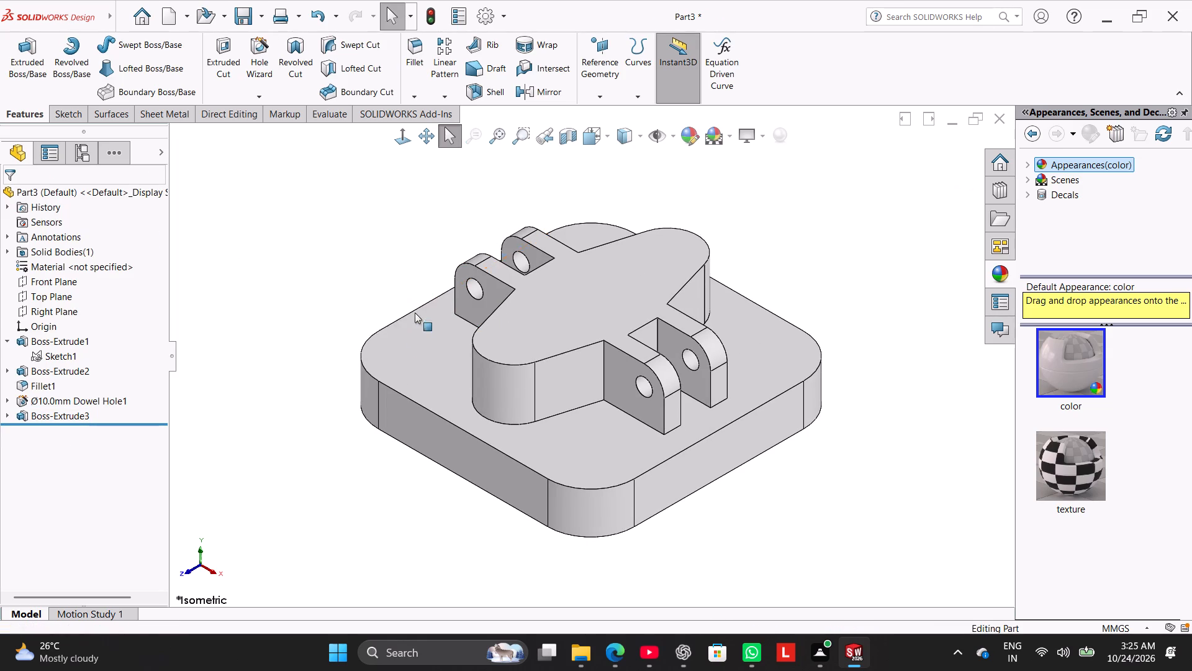
pyautogui.moveTo(399, 349); pyautogui.dragTo(485, 237, button='middle')
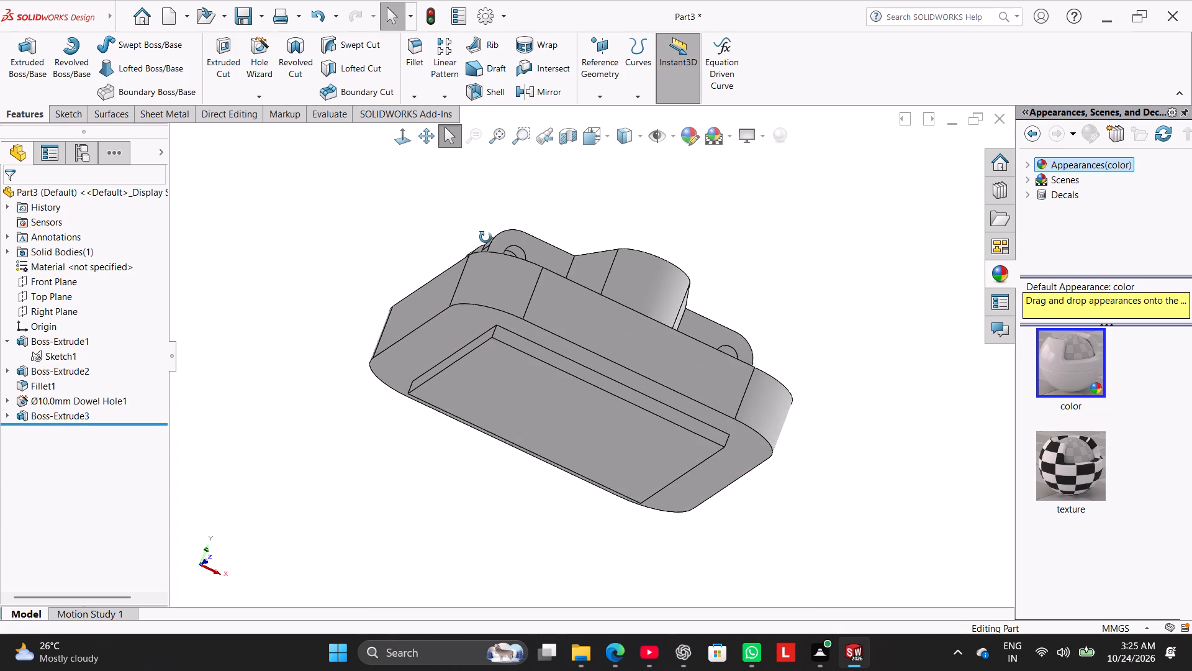
pyautogui.moveTo(485, 237); pyautogui.dragTo(487, 242, button='middle')
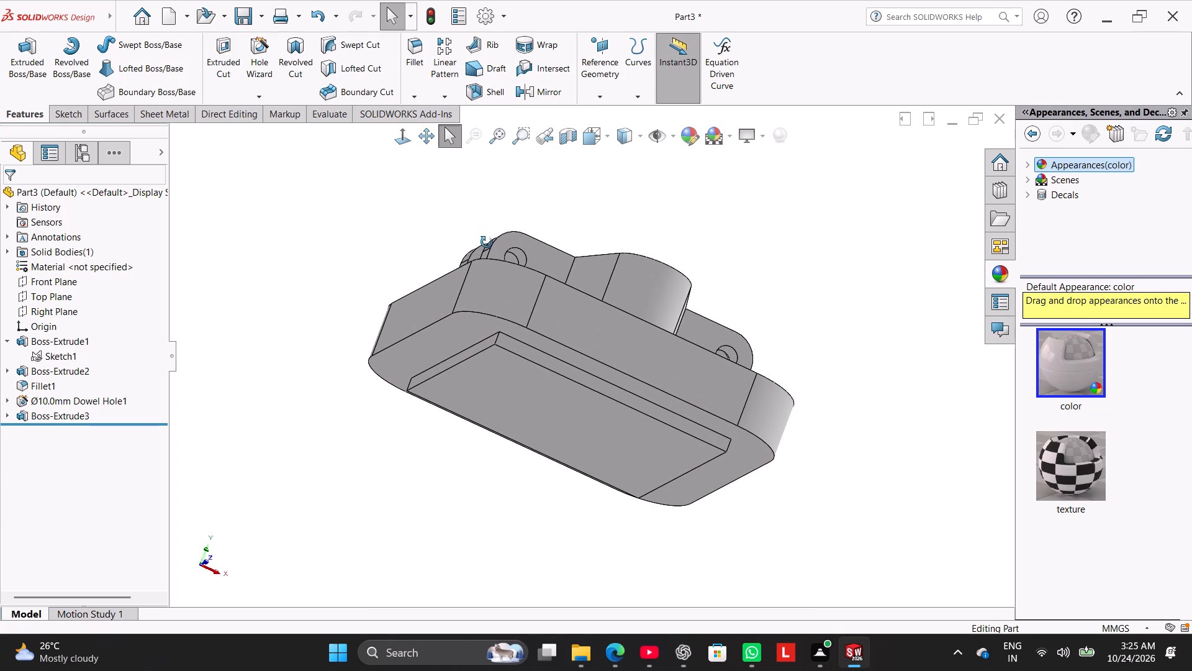
pyautogui.moveTo(487, 242); pyautogui.dragTo(335, 444, button='middle')
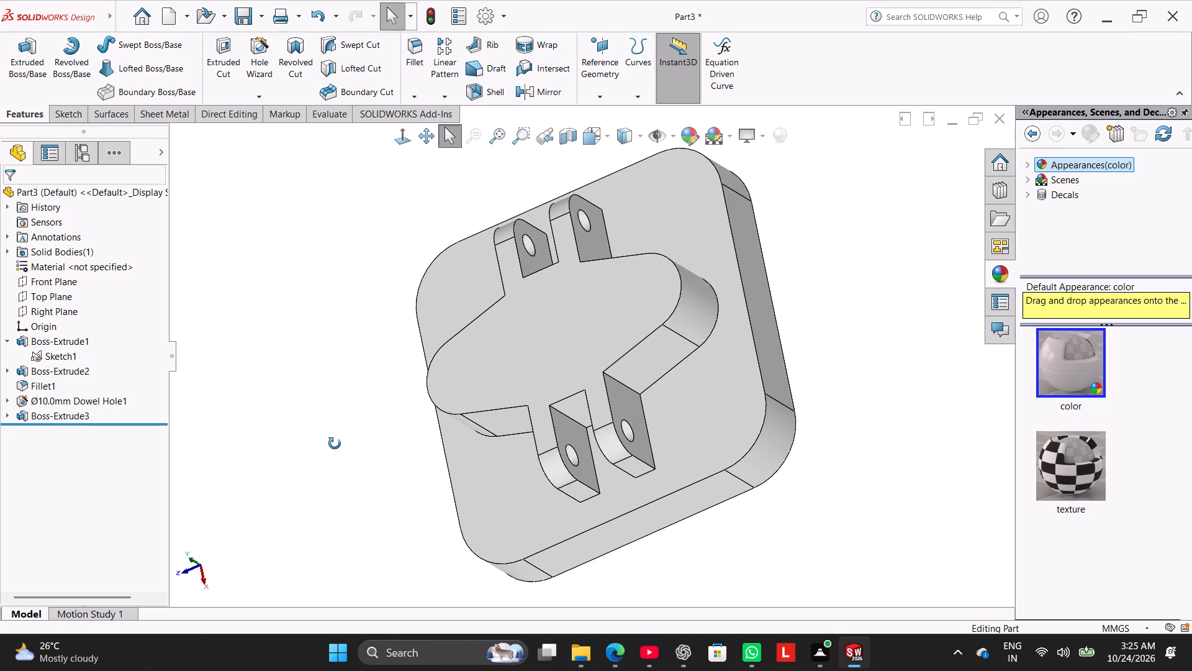
pyautogui.moveTo(335, 444); pyautogui.dragTo(352, 452, button='middle')
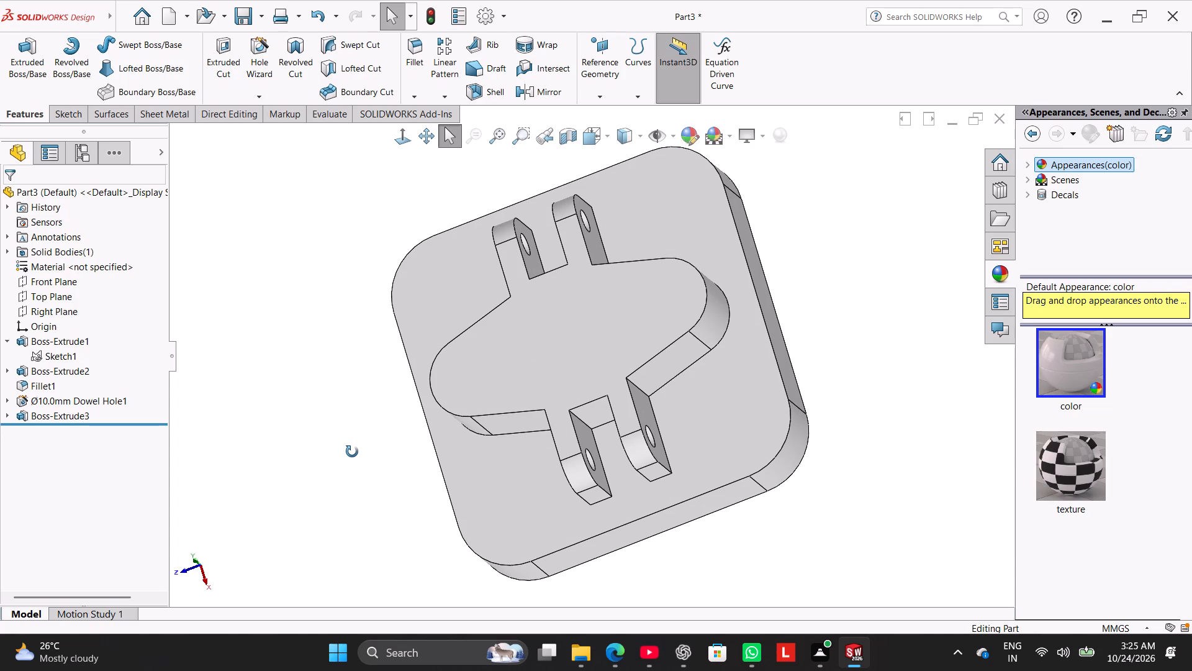
pyautogui.moveTo(352, 452); pyautogui.dragTo(376, 477, button='middle')
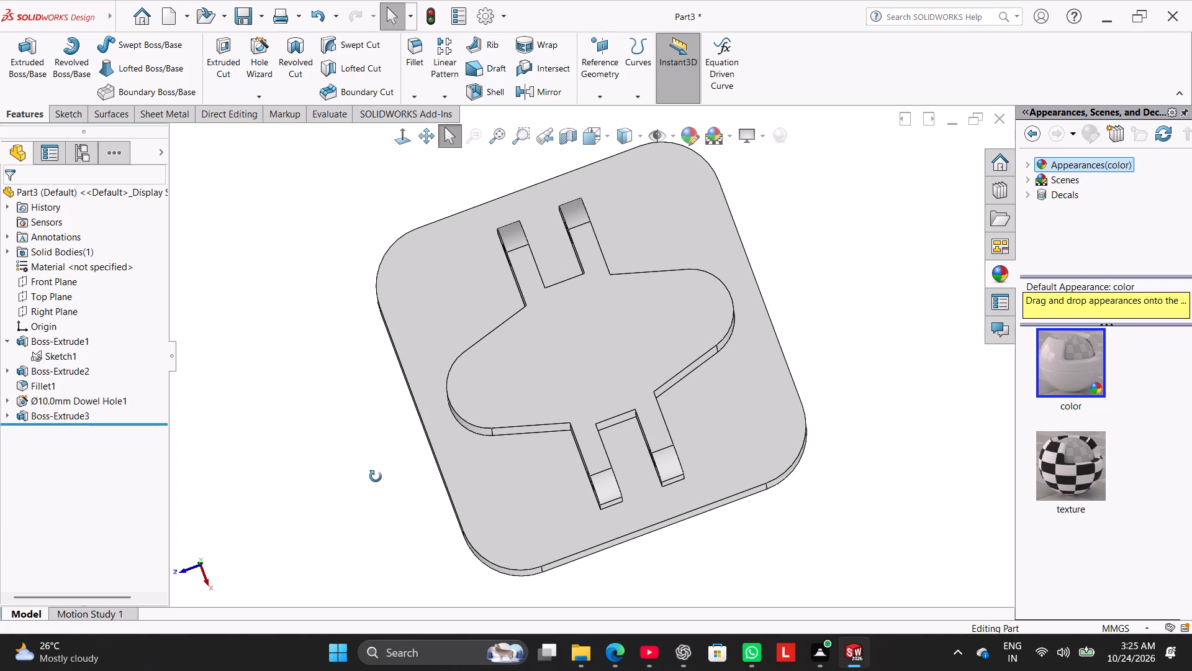
pyautogui.moveTo(376, 477); pyautogui.dragTo(377, 463, button='middle')
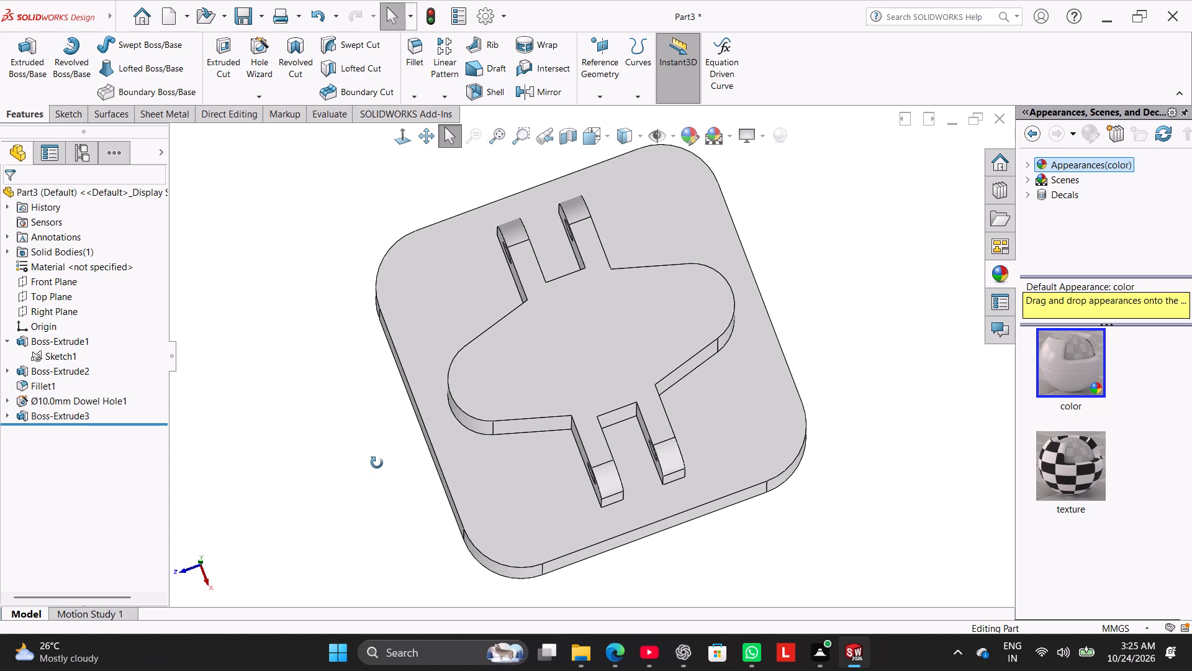
pyautogui.moveTo(377, 463); pyautogui.dragTo(377, 483, button='middle')
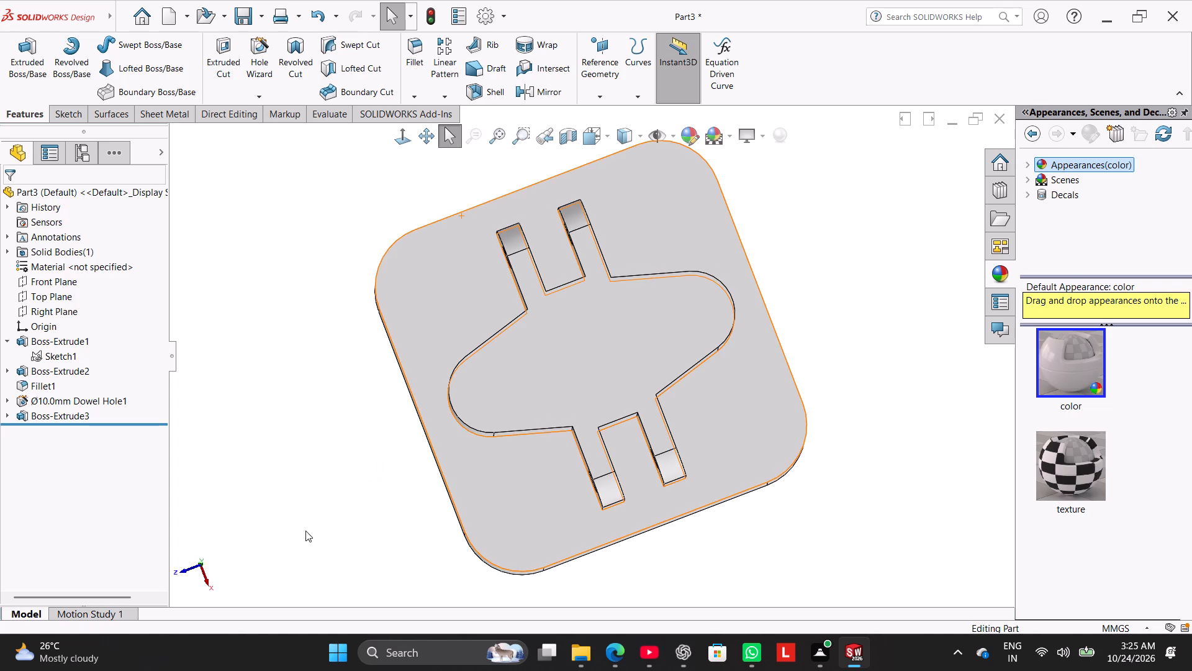
pyautogui.moveTo(305, 530); pyautogui.dragTo(361, 477, button='right')
pyautogui.moveTo(388, 442); pyautogui.dragTo(436, 289, button='middle')
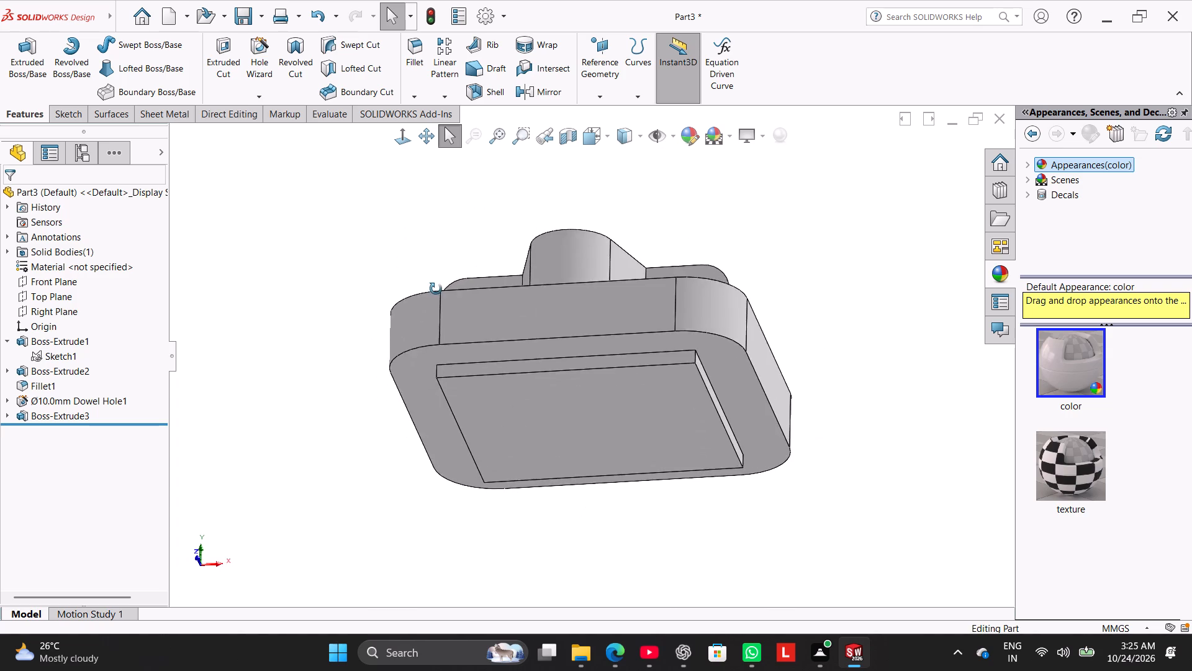
pyautogui.moveTo(436, 289); pyautogui.dragTo(455, 322, button='middle')
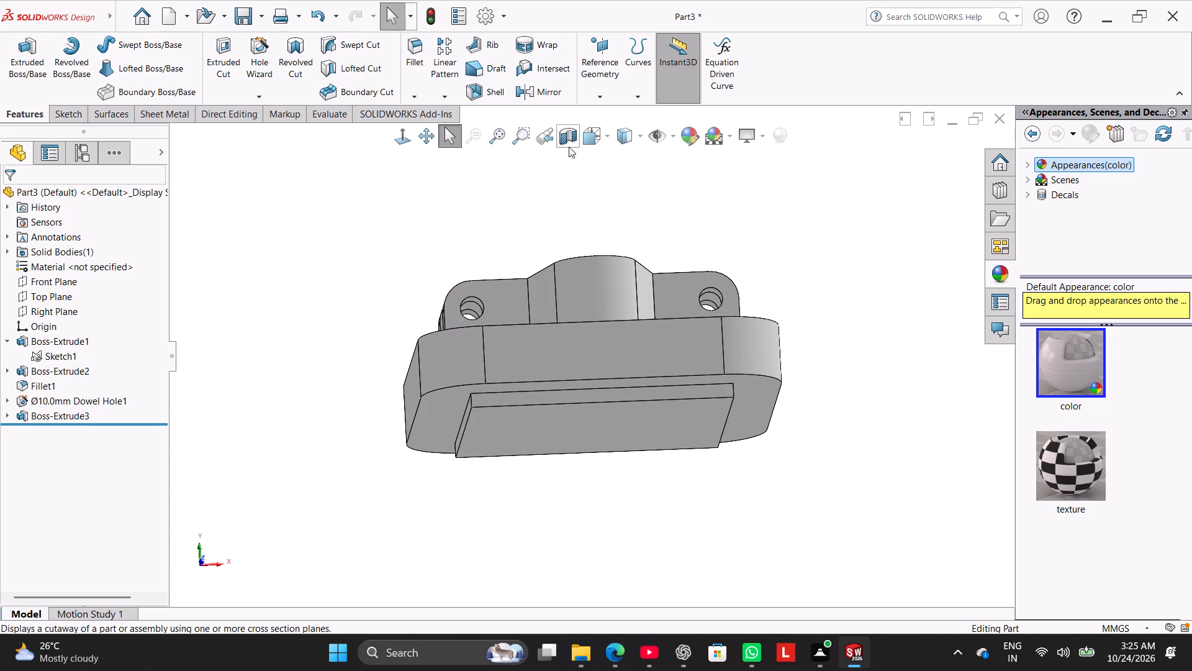
# Inspect the part's interior in a section view cut on the Front Plane, seen face-on and tilted.
pyautogui.click(574, 138)
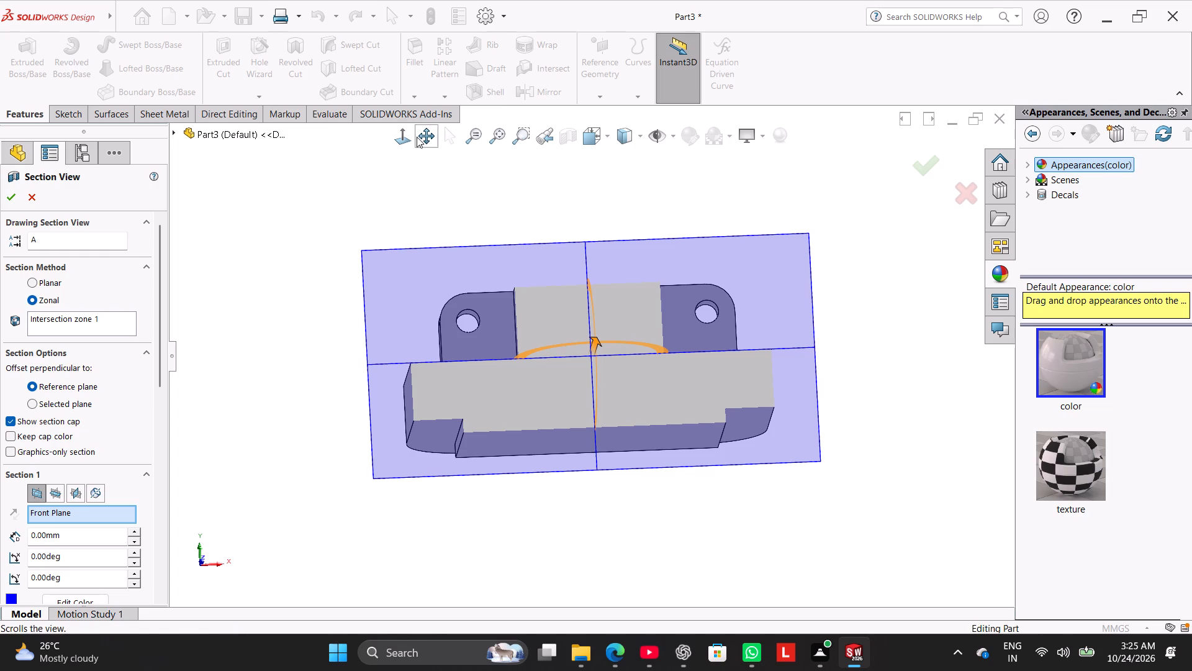
pyautogui.click(400, 133)
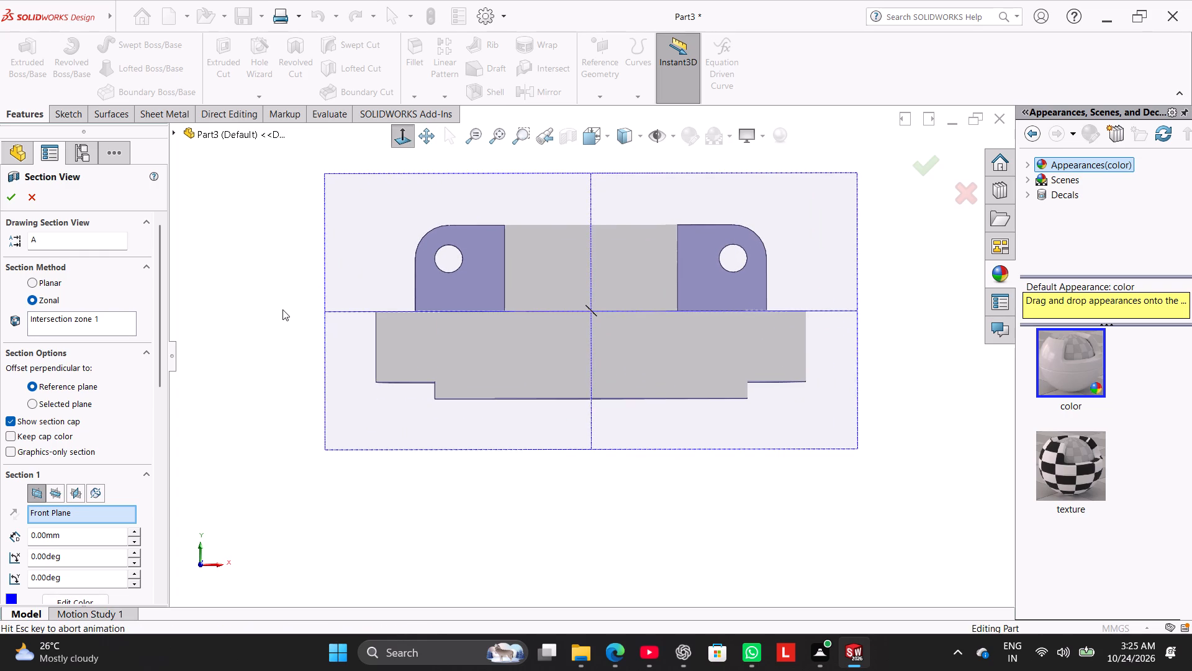
pyautogui.moveTo(478, 242); pyautogui.dragTo(490, 311, button='middle')
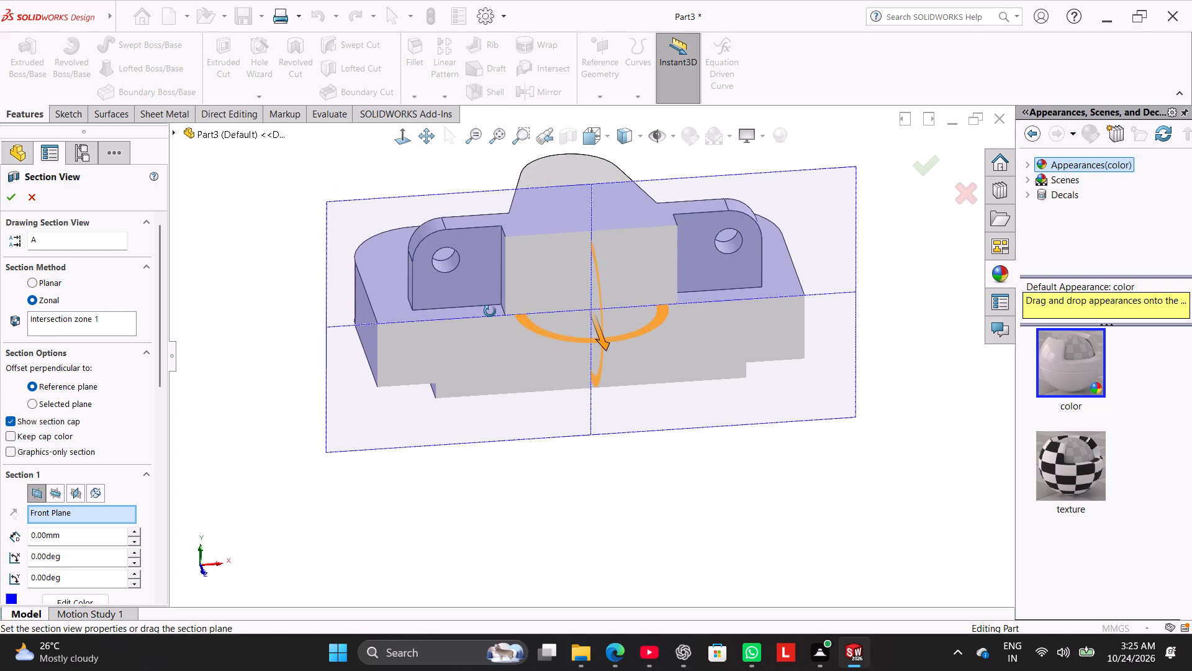
pyautogui.moveTo(490, 311); pyautogui.dragTo(498, 276, button='middle')
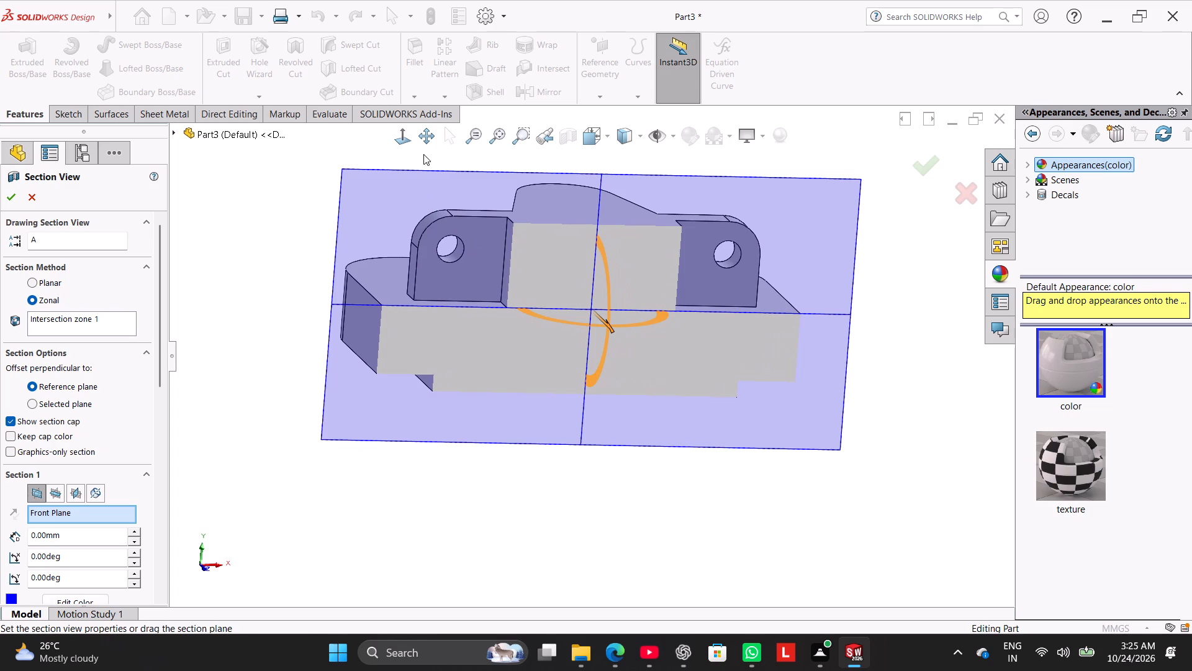
pyautogui.click(411, 145)
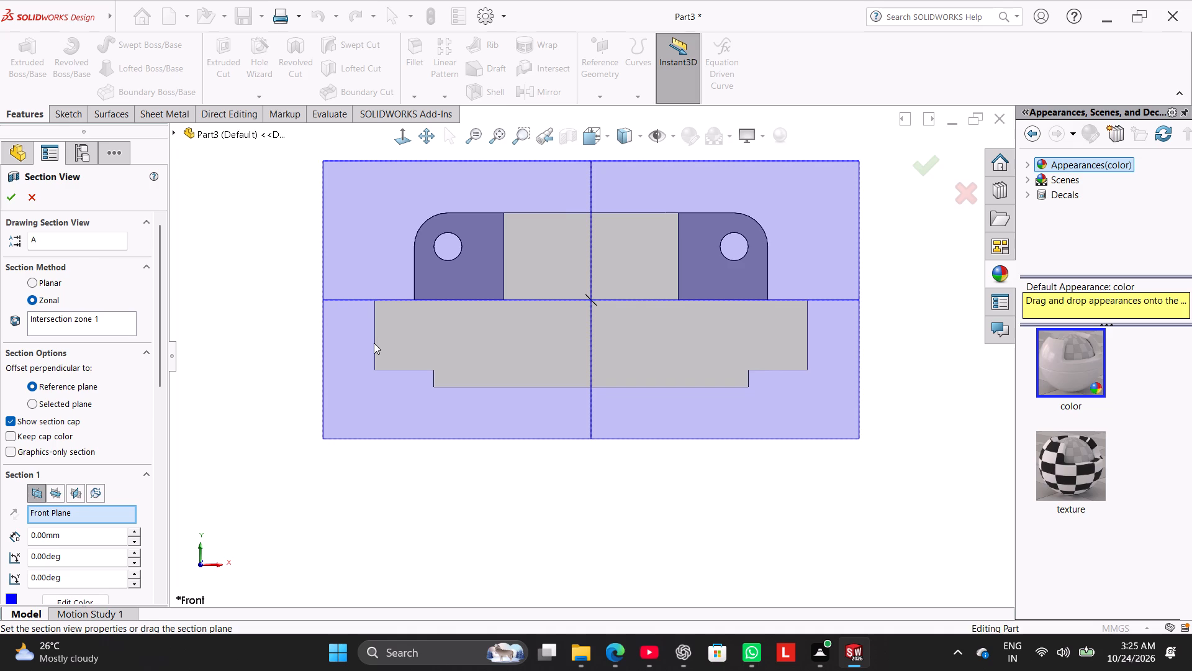
pyautogui.click(27, 199)
pyautogui.click(220, 276)
# Define a counterbored legacy hole with a 28 mm diameter, 40 mm counterbore diameter and 42 mm counterbore depth.
pyautogui.moveTo(282, 268); pyautogui.dragTo(260, 391, button='middle')
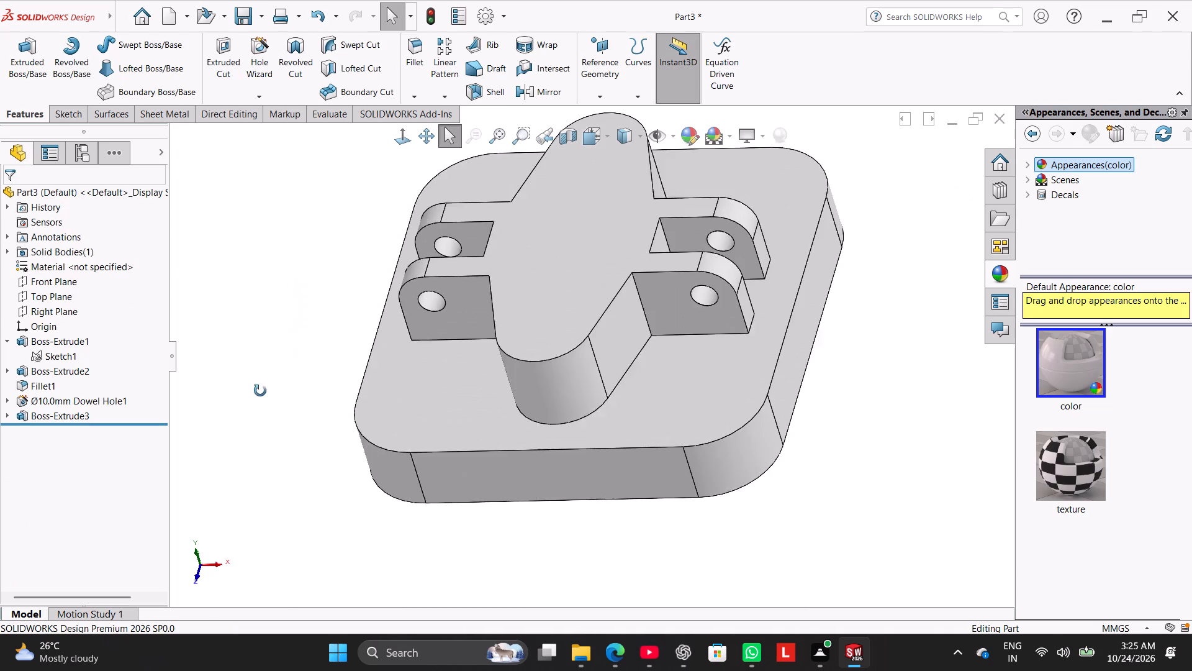
pyautogui.moveTo(260, 391); pyautogui.dragTo(256, 392, button='middle')
pyautogui.click(258, 74)
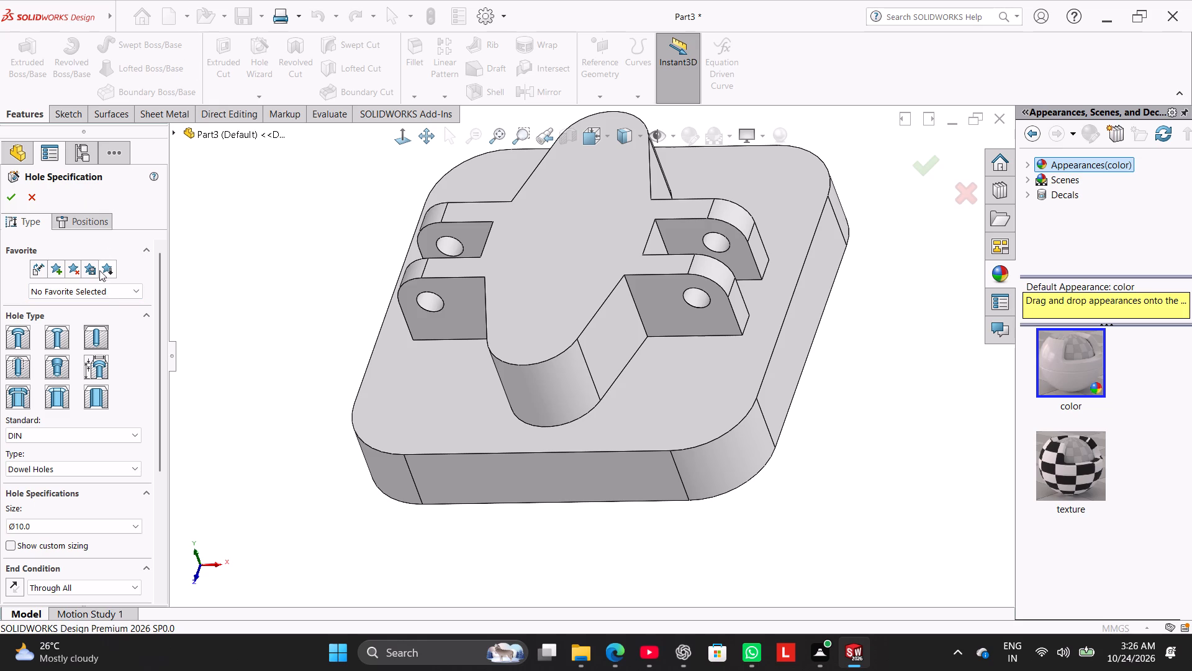
pyautogui.click(100, 368)
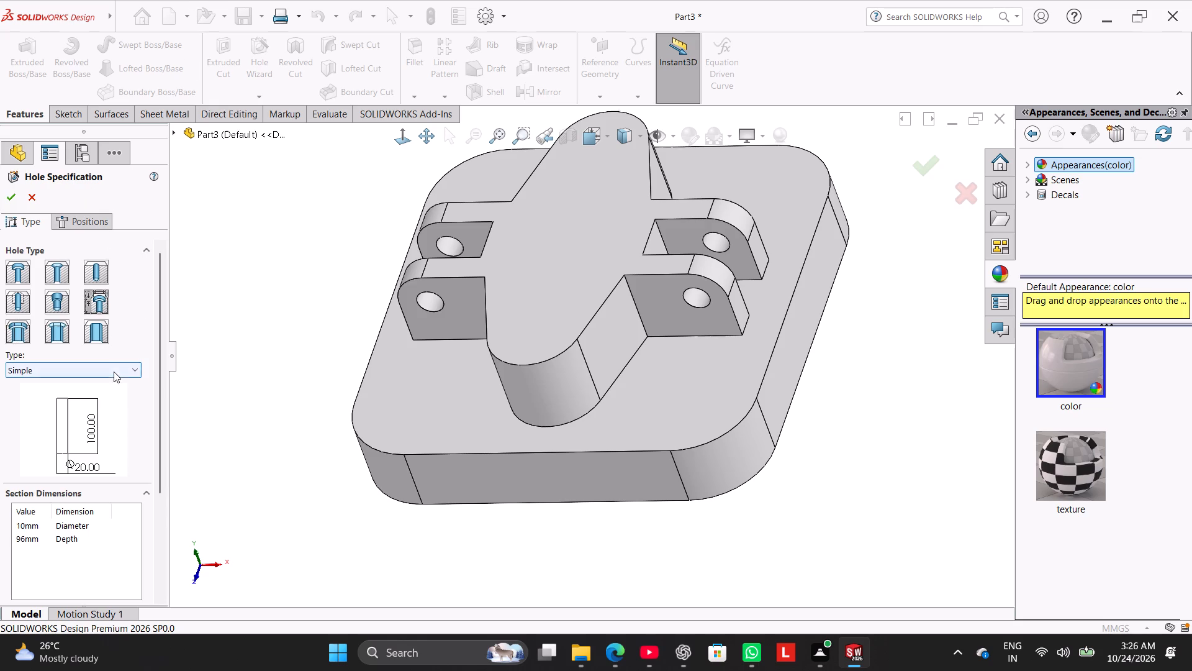
pyautogui.click(114, 372)
pyautogui.click(101, 455)
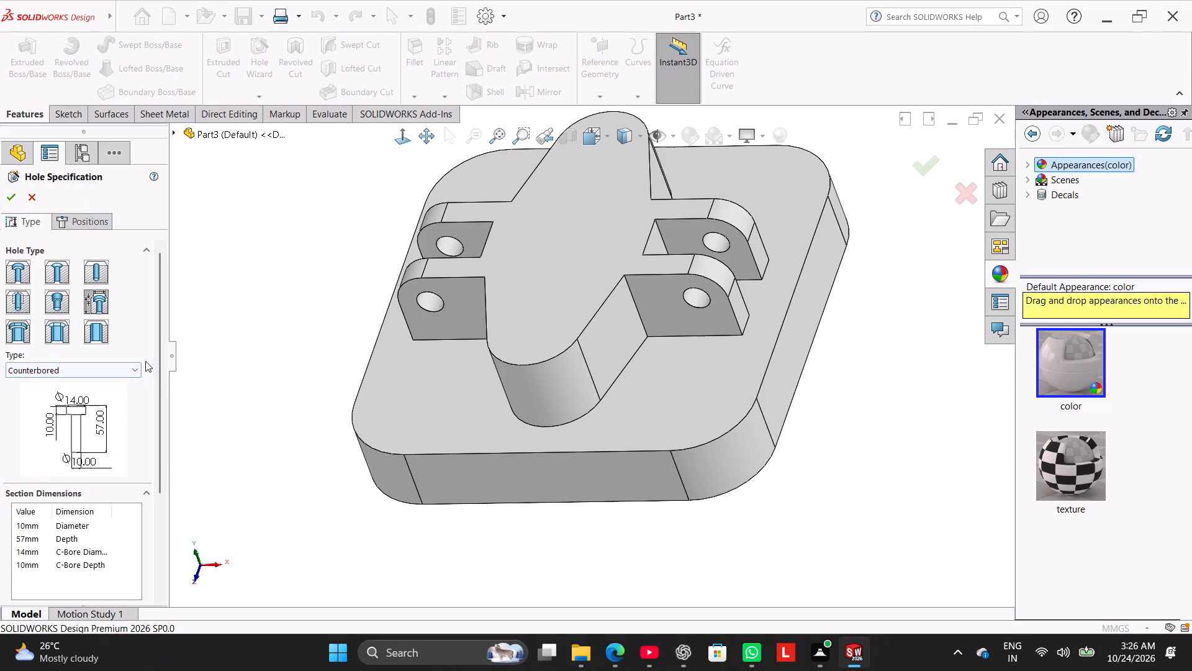
pyautogui.moveTo(161, 358); pyautogui.dragTo(163, 394)
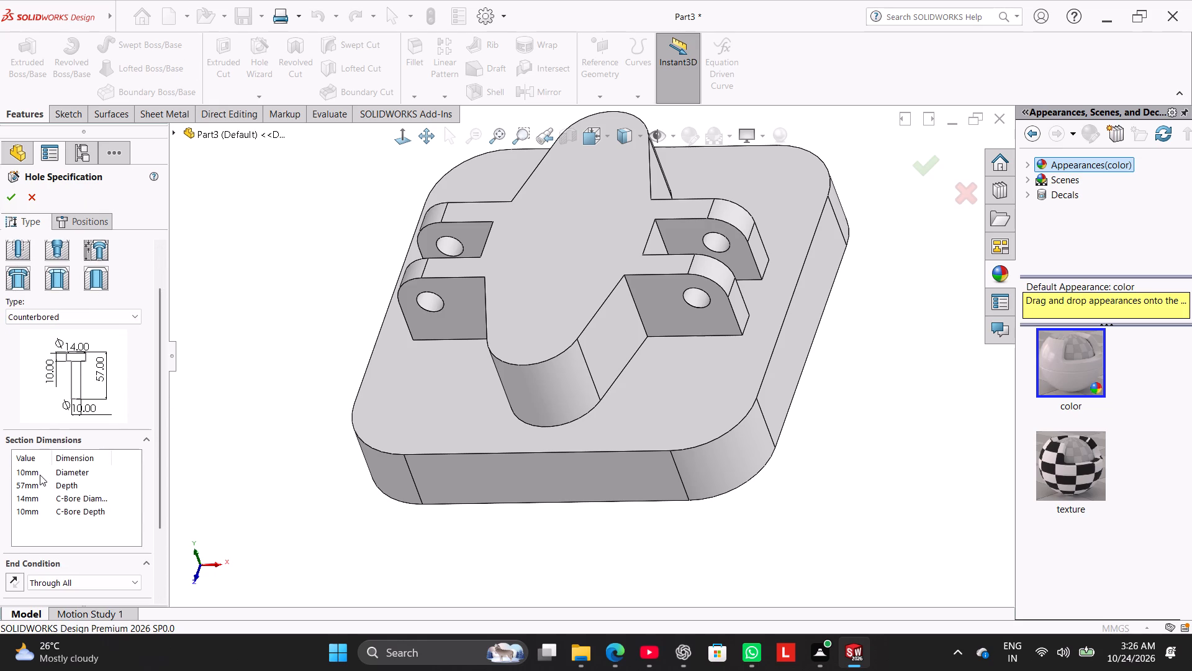
pyautogui.doubleClick(40, 475)
pyautogui.write('28')
pyautogui.press('Return')
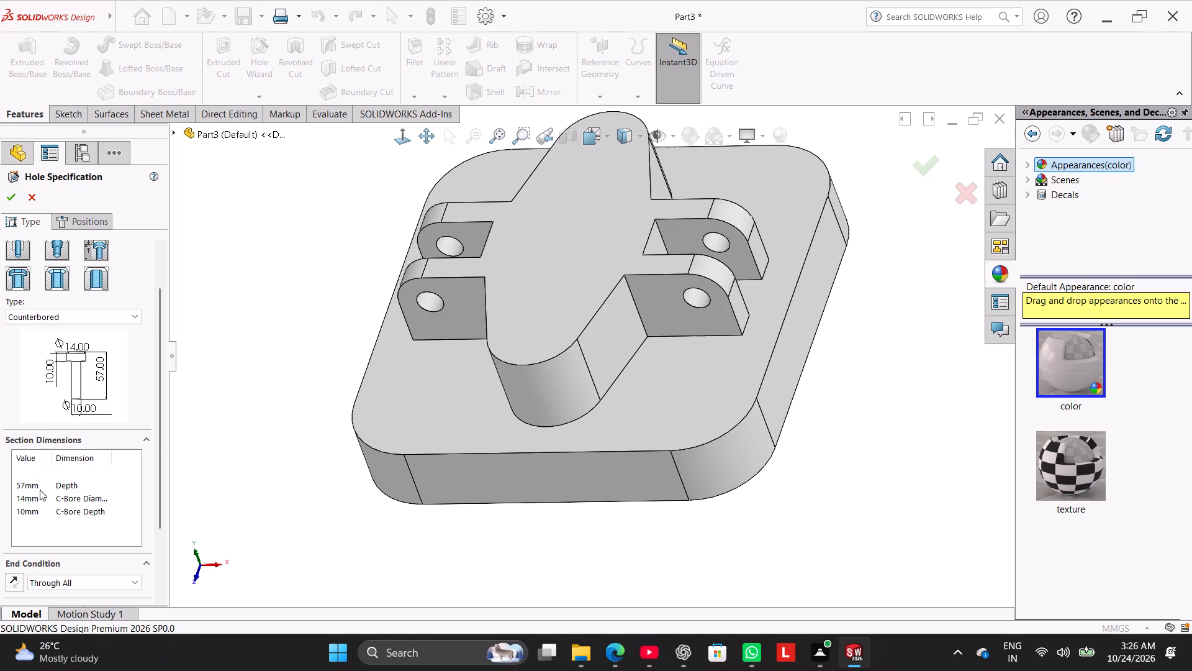
pyautogui.doubleClick(38, 493)
pyautogui.write('40')
pyautogui.press('Return')
pyautogui.doubleClick(31, 507)
pyautogui.write('42')
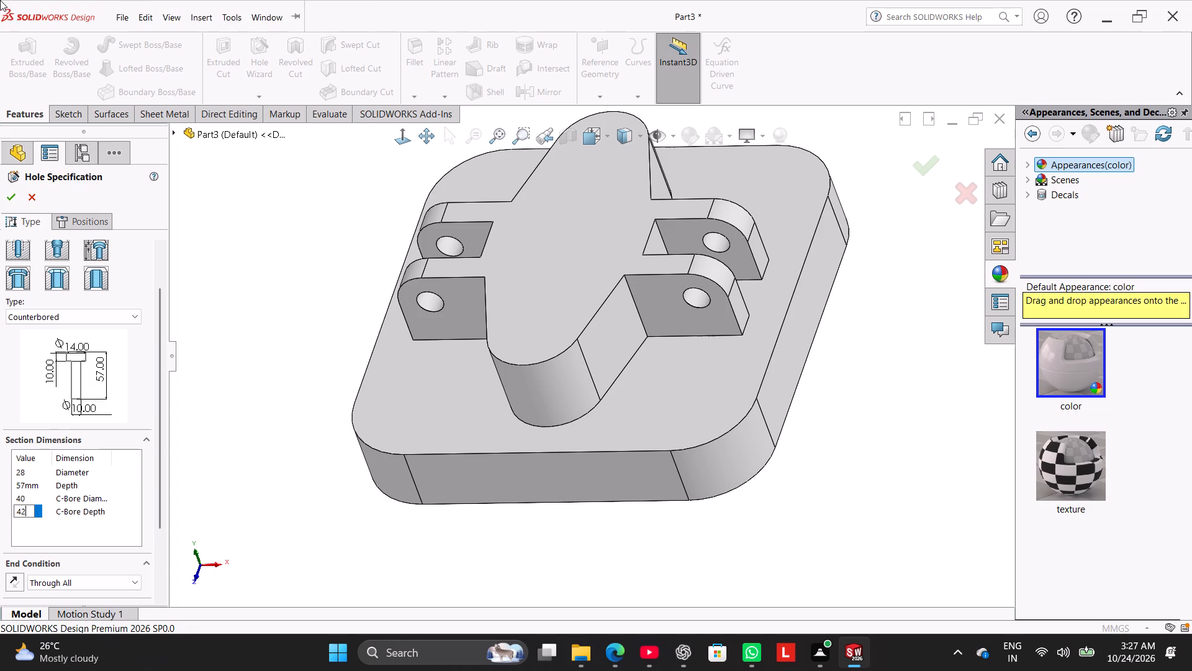
pyautogui.press('Return')
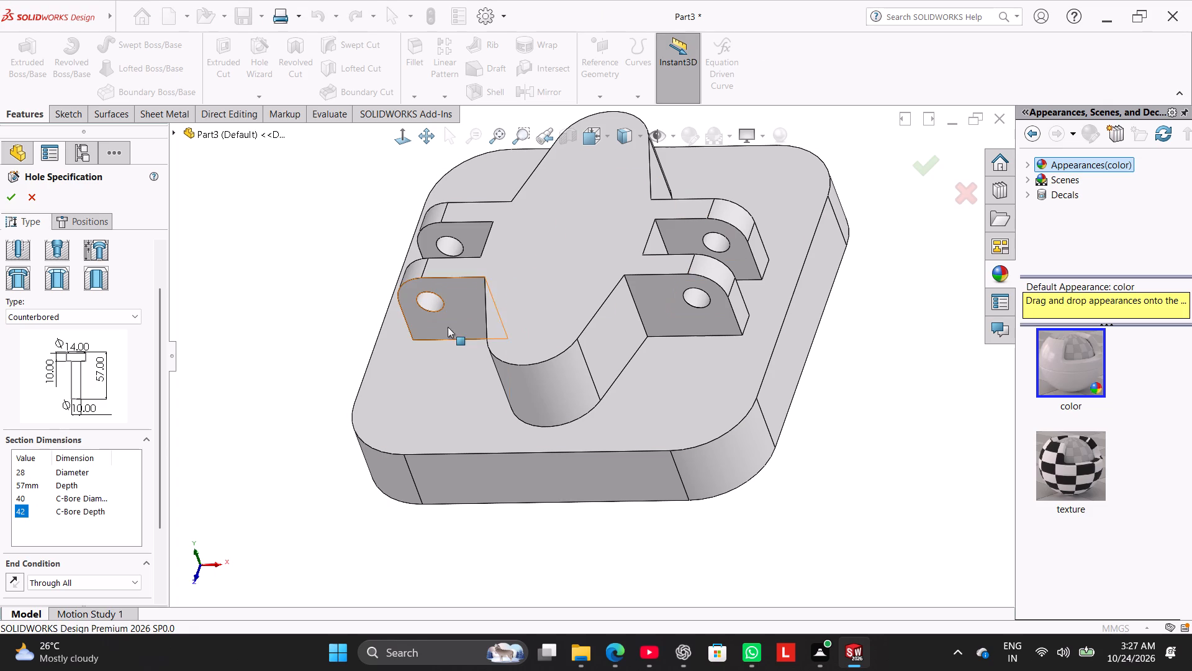
# Place the counterbored hole at the origin on the boss's top face and create it.
pyautogui.click(99, 225)
pyautogui.click(612, 231)
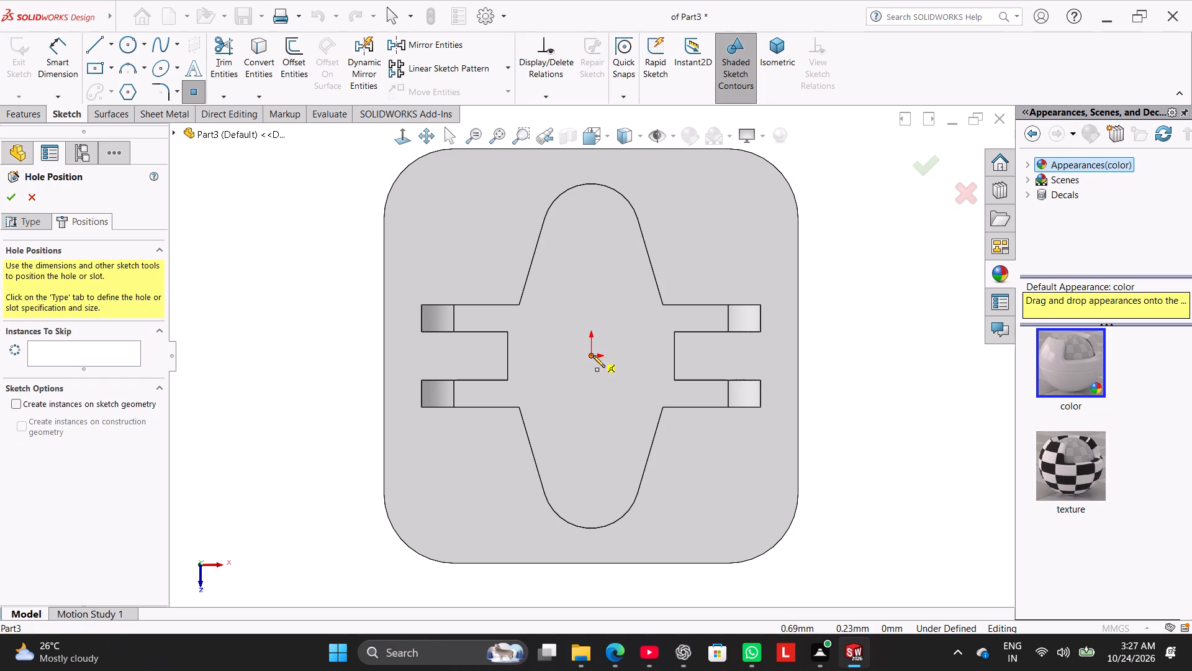
pyautogui.click(593, 355)
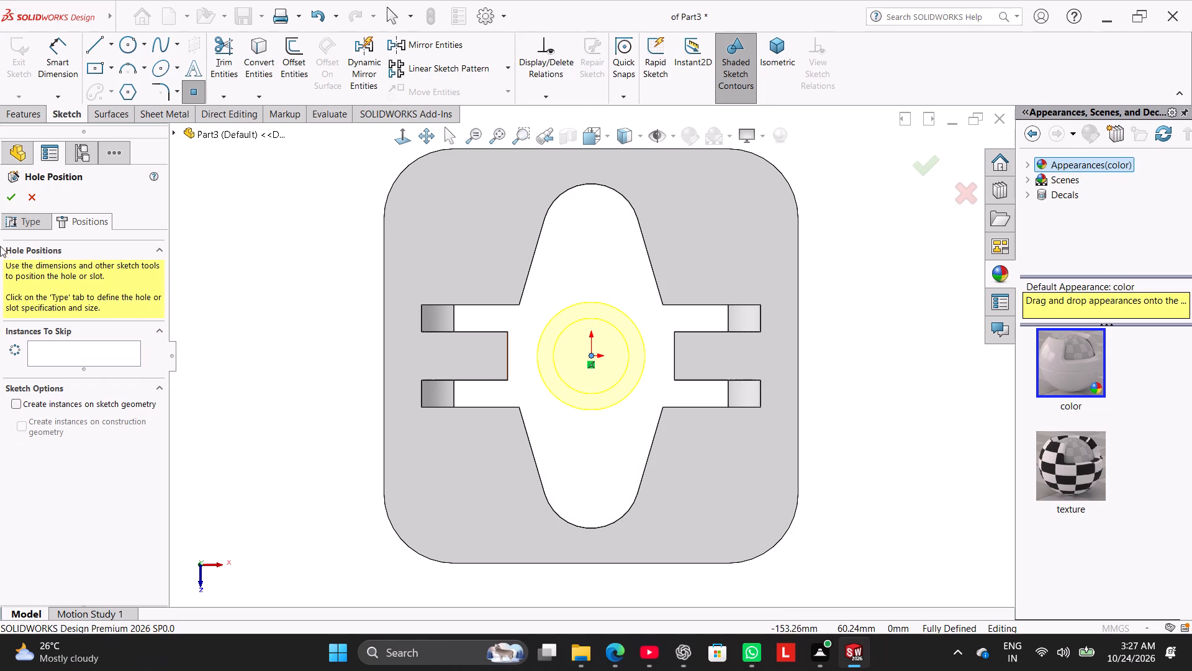
pyautogui.click(6, 199)
pyautogui.click(354, 393)
# Define a new DIN dowel hole of size Ø20.0, cut Through All, with the near side countersink turned off.
pyautogui.moveTo(359, 362); pyautogui.dragTo(366, 206, button='middle')
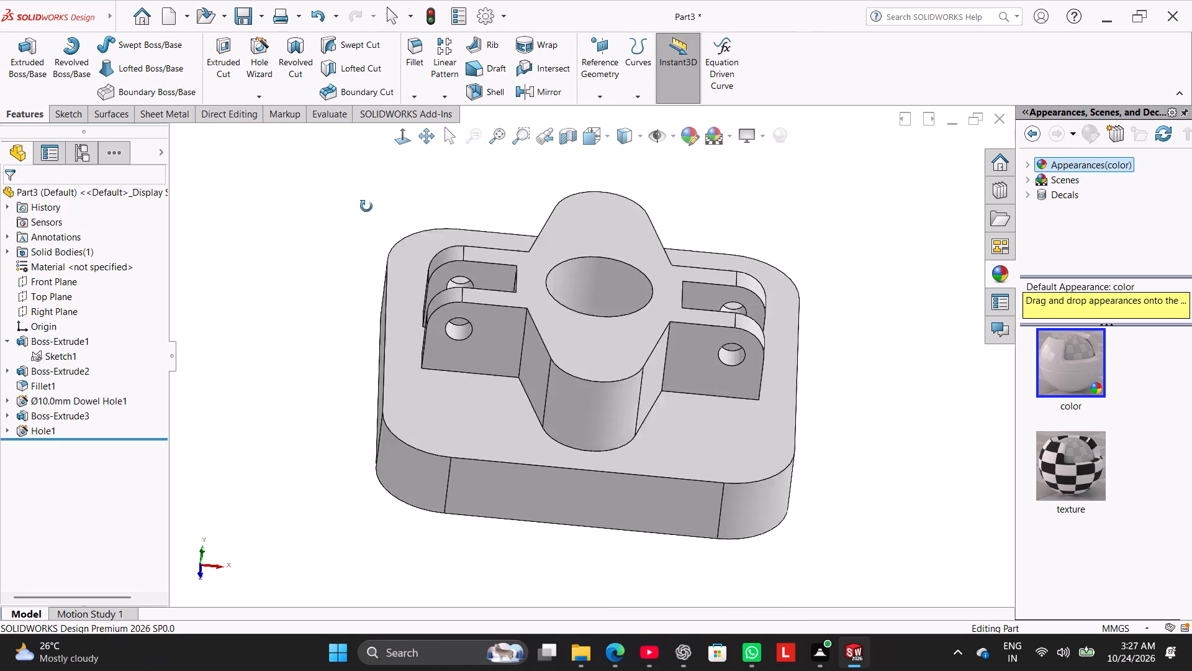
pyautogui.moveTo(366, 206); pyautogui.dragTo(364, 153, button='middle')
pyautogui.moveTo(303, 288); pyautogui.dragTo(297, 197, button='middle')
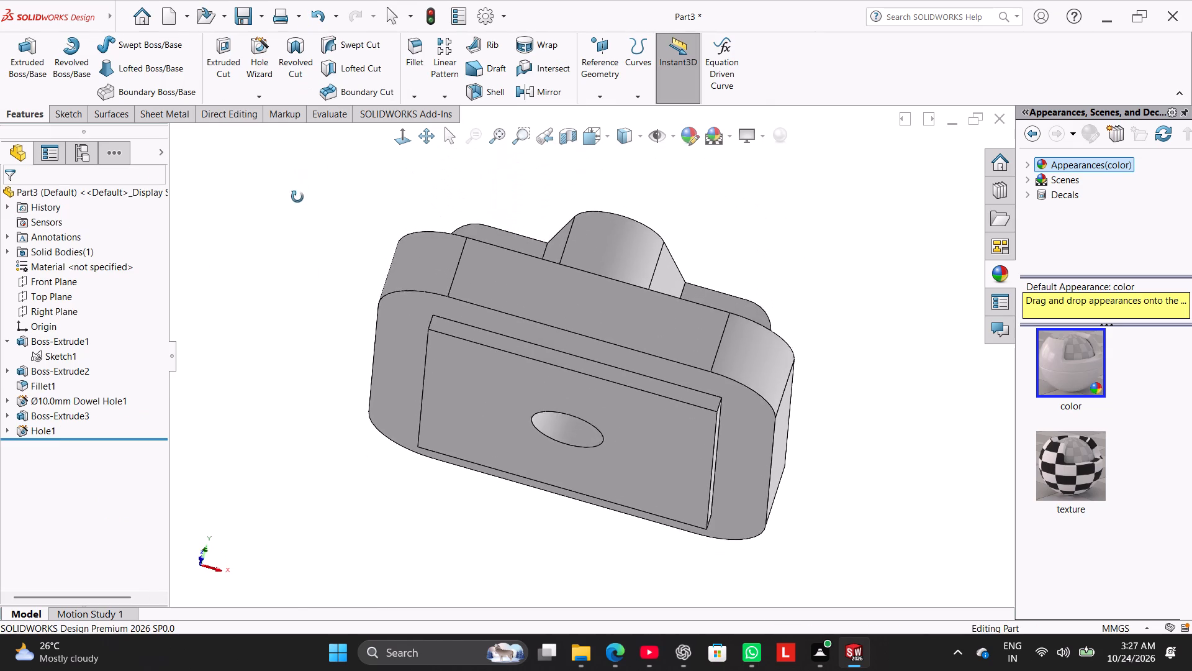
pyautogui.moveTo(297, 197); pyautogui.dragTo(294, 270, button='middle')
pyautogui.moveTo(254, 385); pyautogui.dragTo(418, 246, button='right')
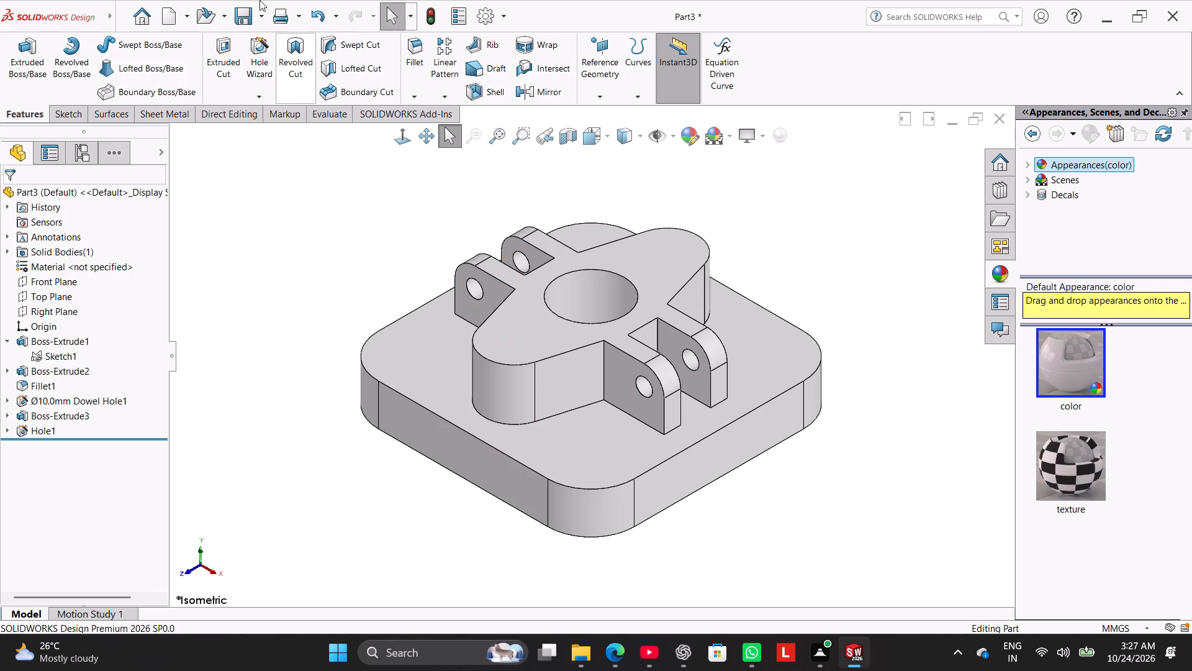
pyautogui.click(253, 71)
pyautogui.click(106, 273)
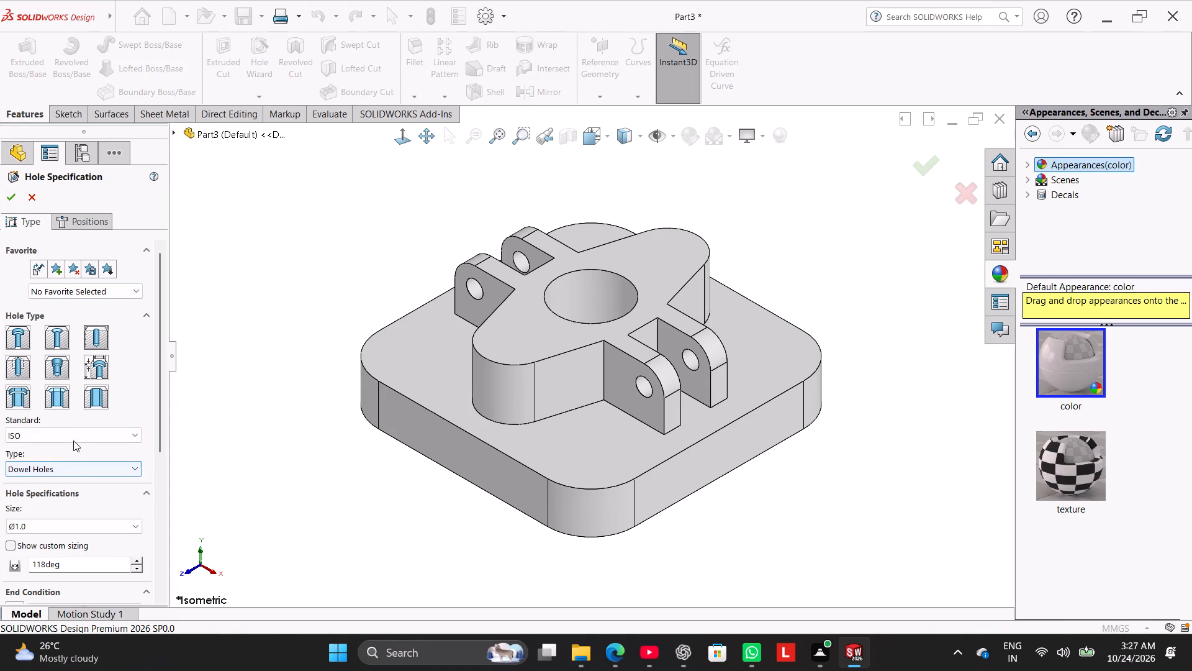
pyautogui.click(74, 434)
pyautogui.scroll(1, 74, 462)
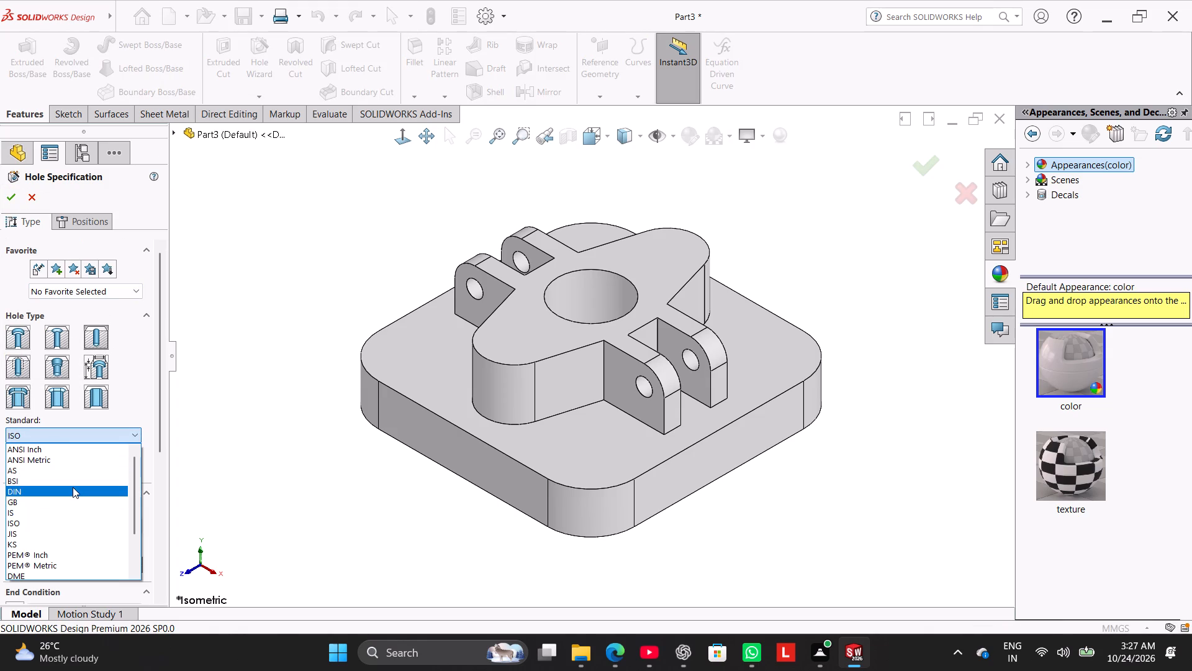
pyautogui.click(73, 487)
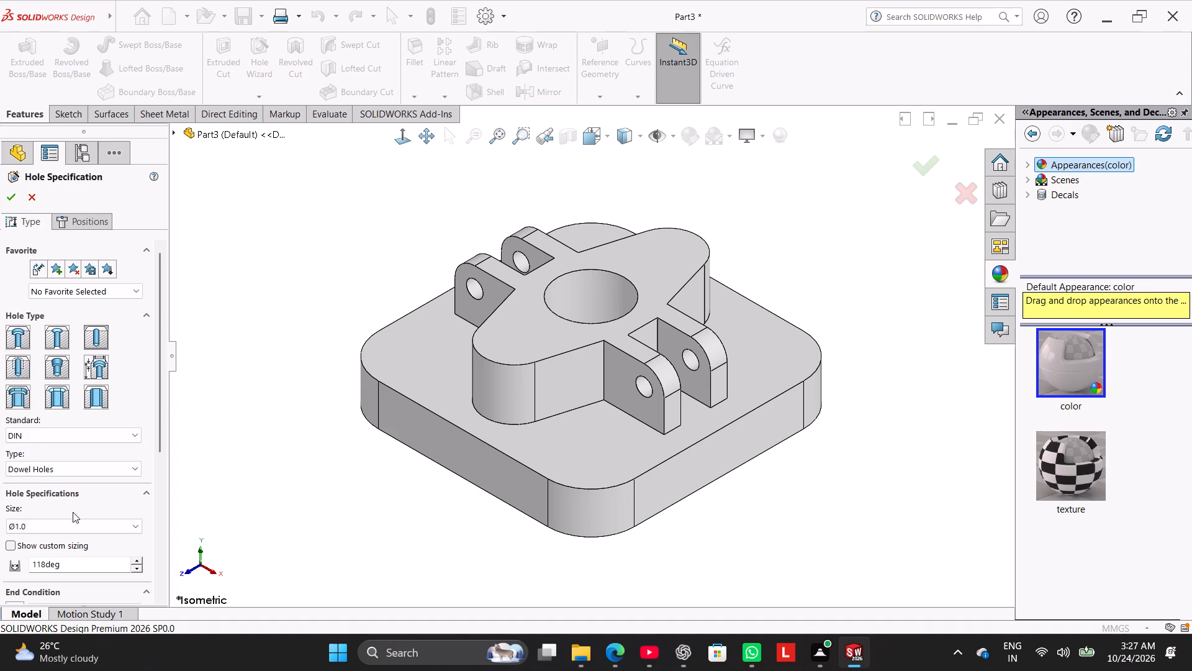
pyautogui.click(76, 518)
pyautogui.click(74, 497)
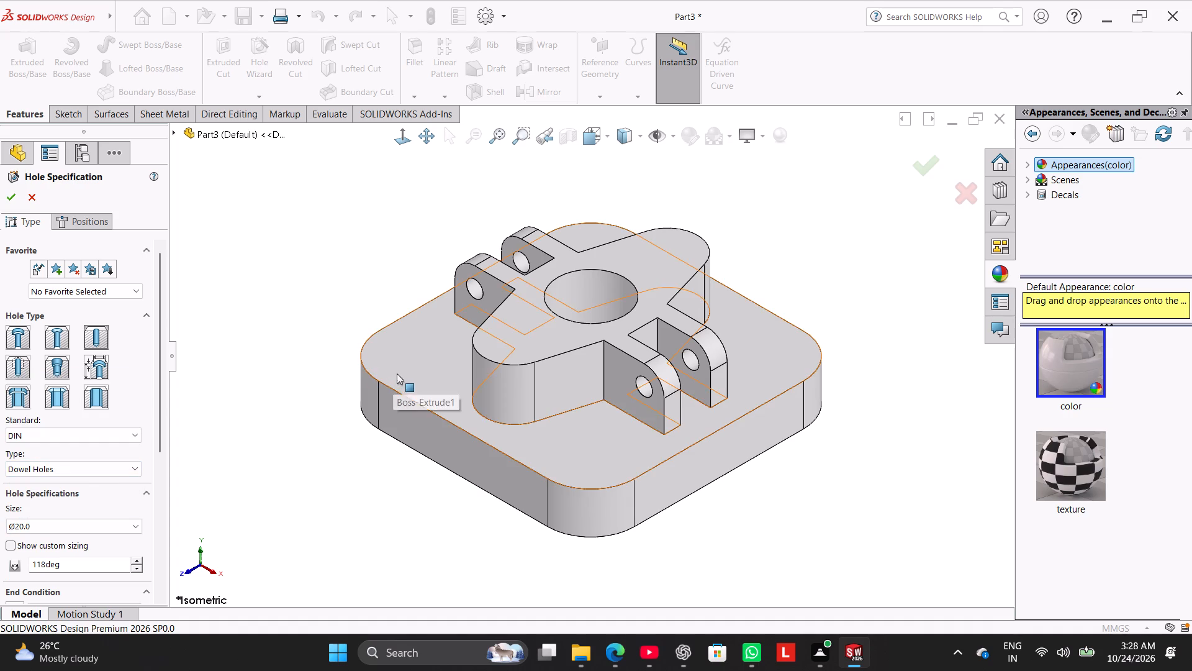
pyautogui.moveTo(160, 393); pyautogui.dragTo(160, 418)
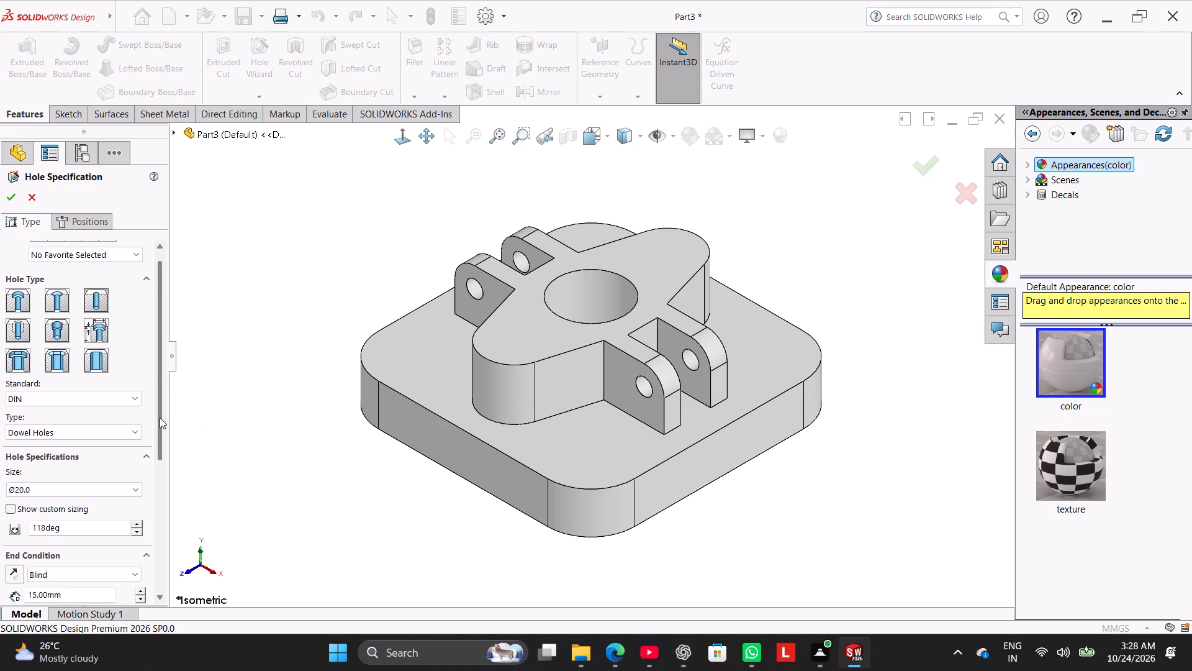
pyautogui.moveTo(160, 418); pyautogui.dragTo(161, 454)
pyautogui.click(115, 495)
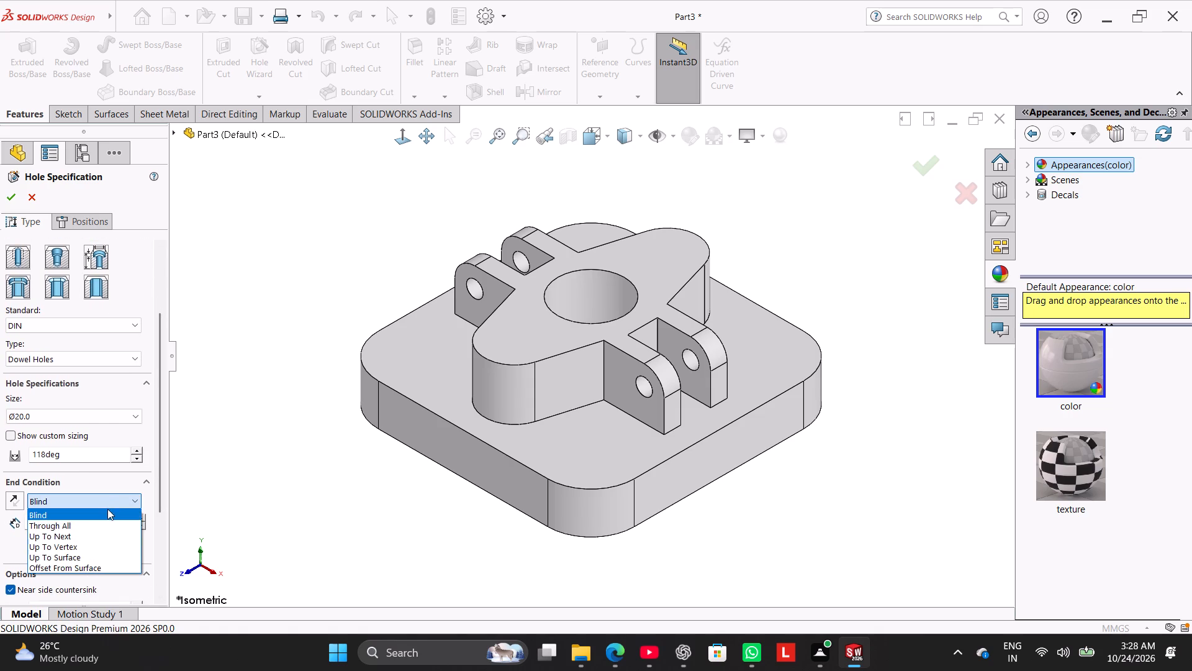
pyautogui.click(103, 521)
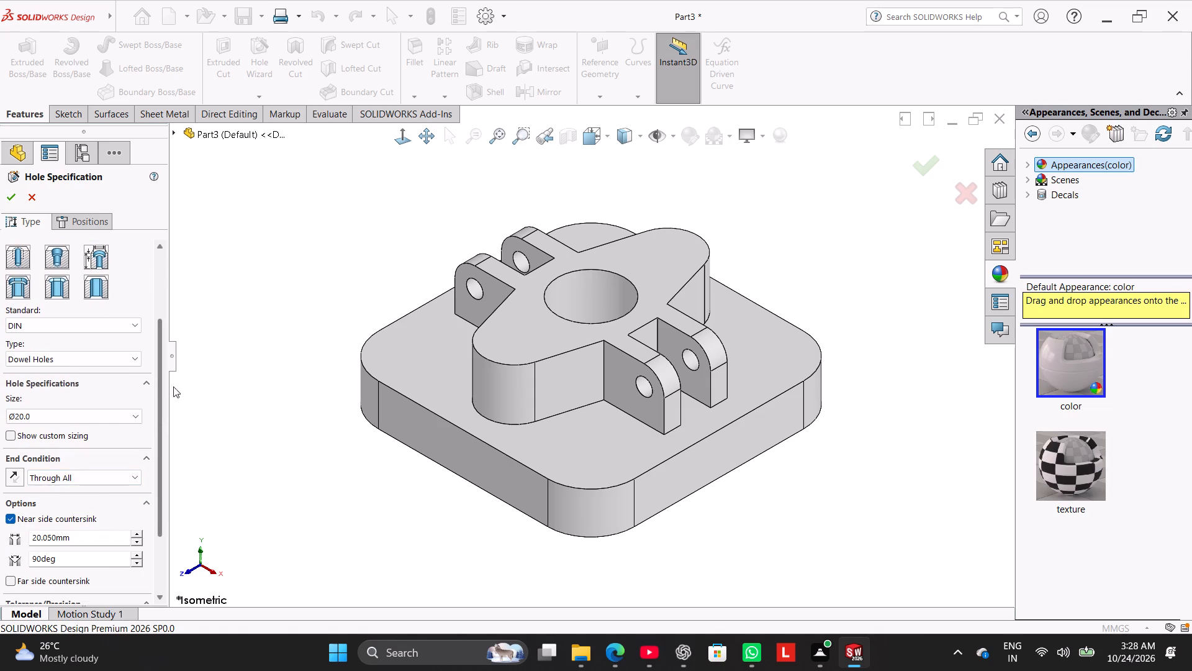
pyautogui.click(19, 519)
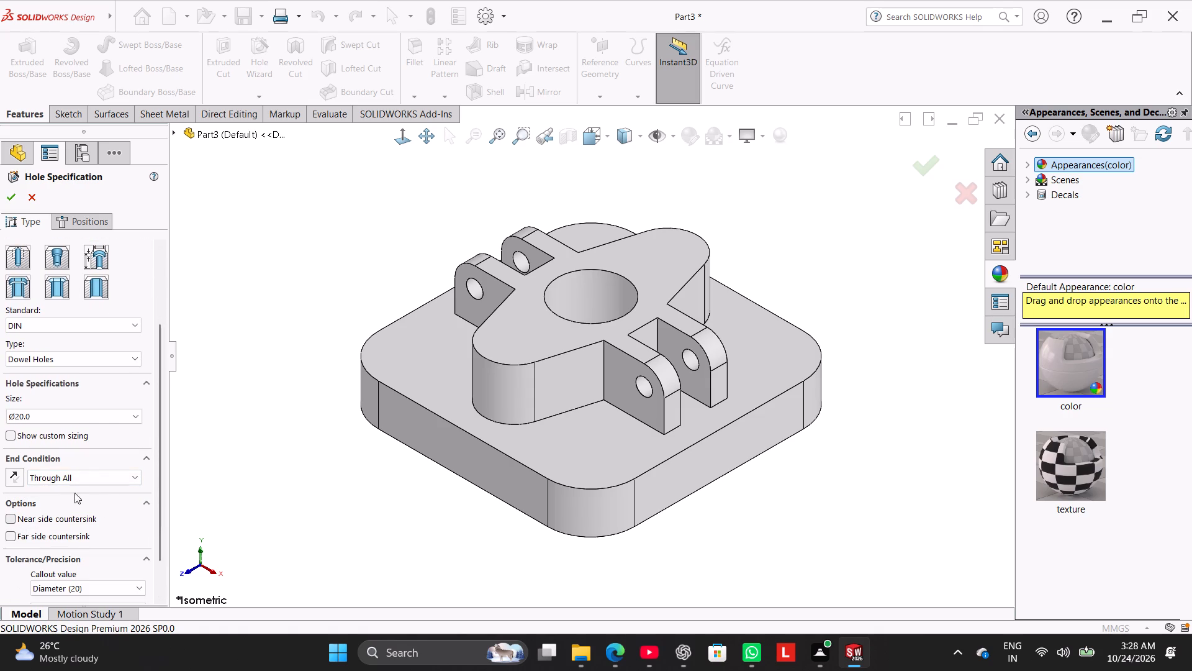
# Place four Ø20 hole positions on the base plate's top face at the centres of its rounded corners.
pyautogui.moveTo(316, 427); pyautogui.dragTo(217, 439, button='middle')
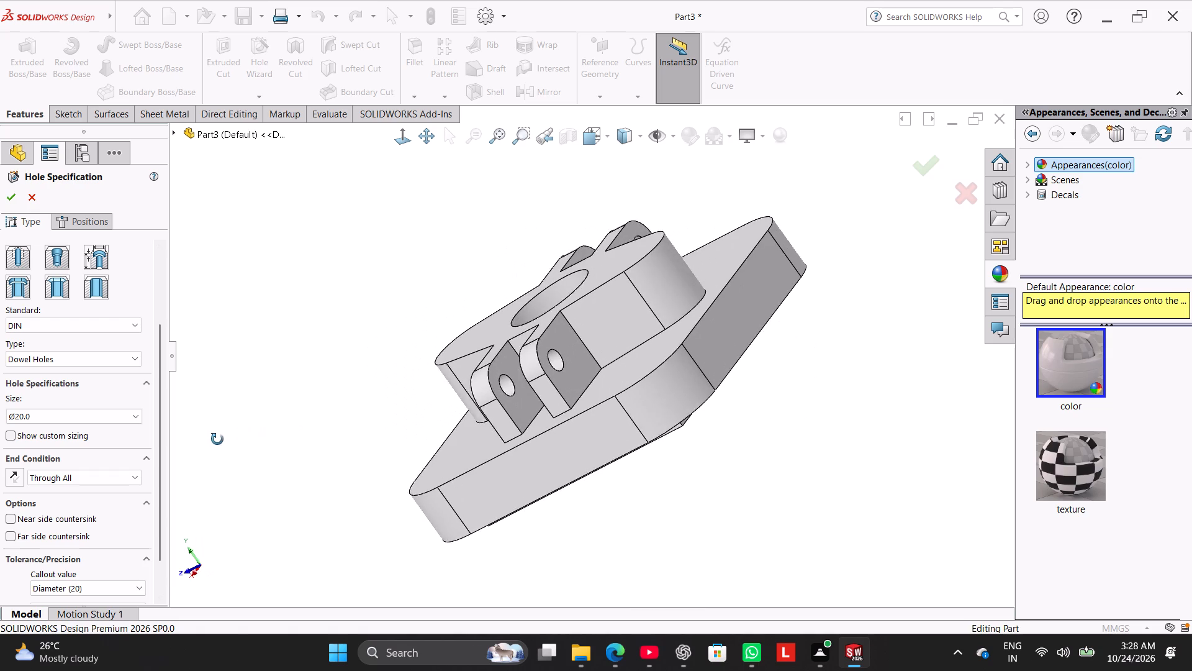
pyautogui.moveTo(217, 439); pyautogui.dragTo(334, 514, button='middle')
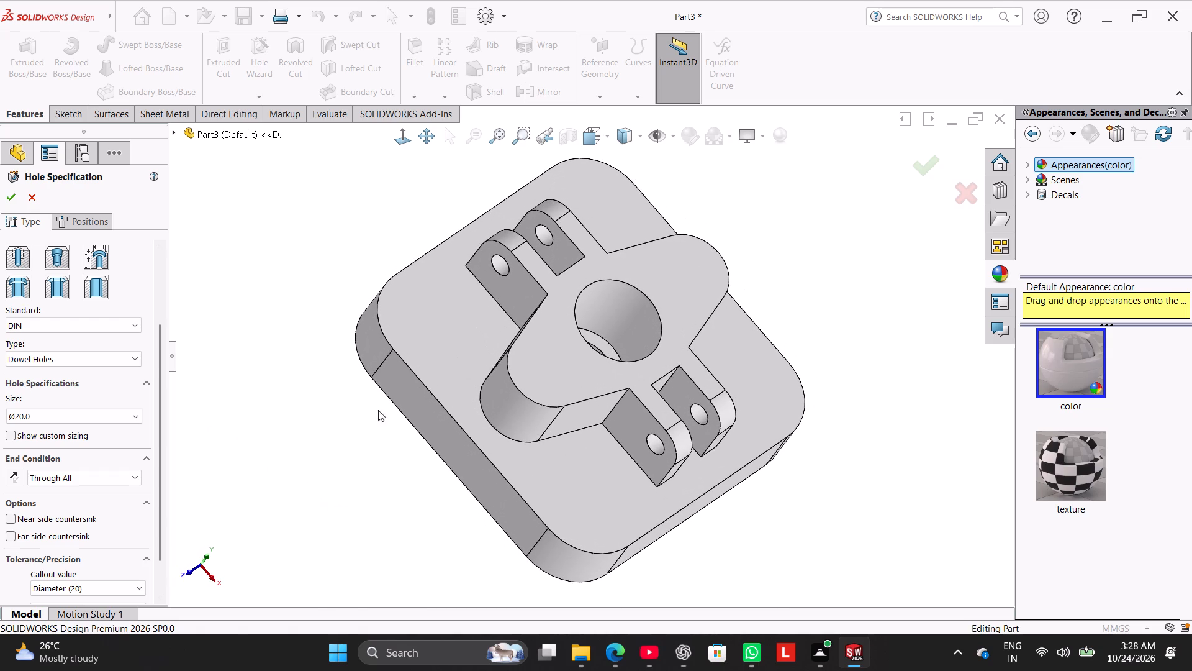
pyautogui.click(415, 332)
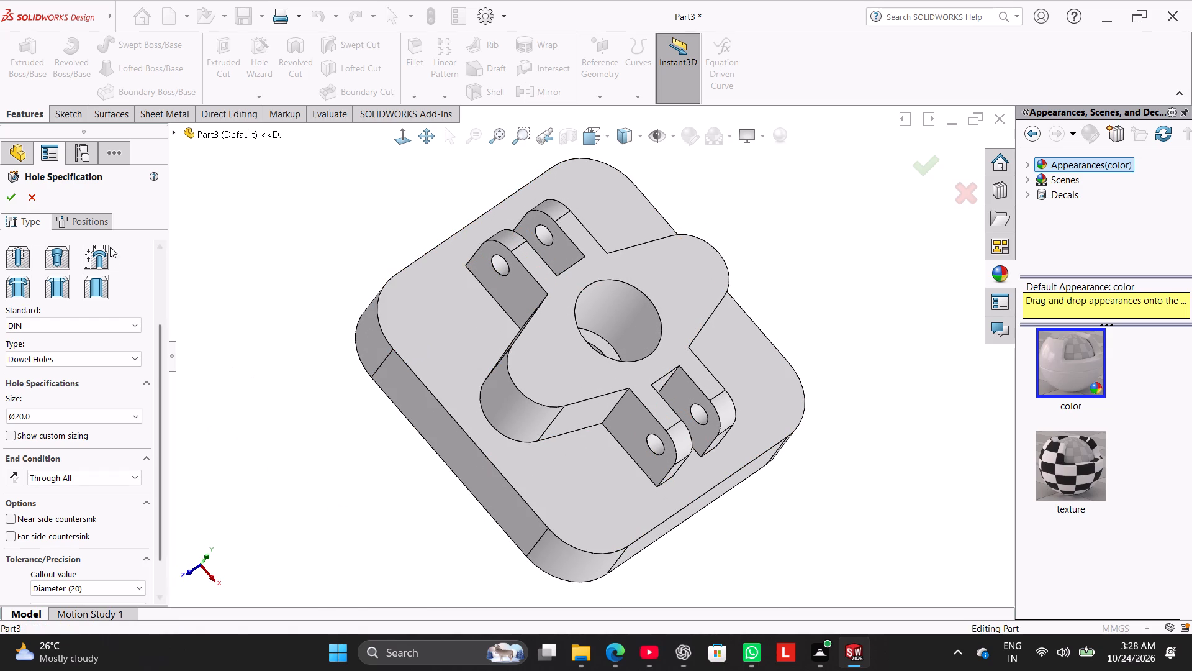
pyautogui.click(99, 223)
pyautogui.click(420, 329)
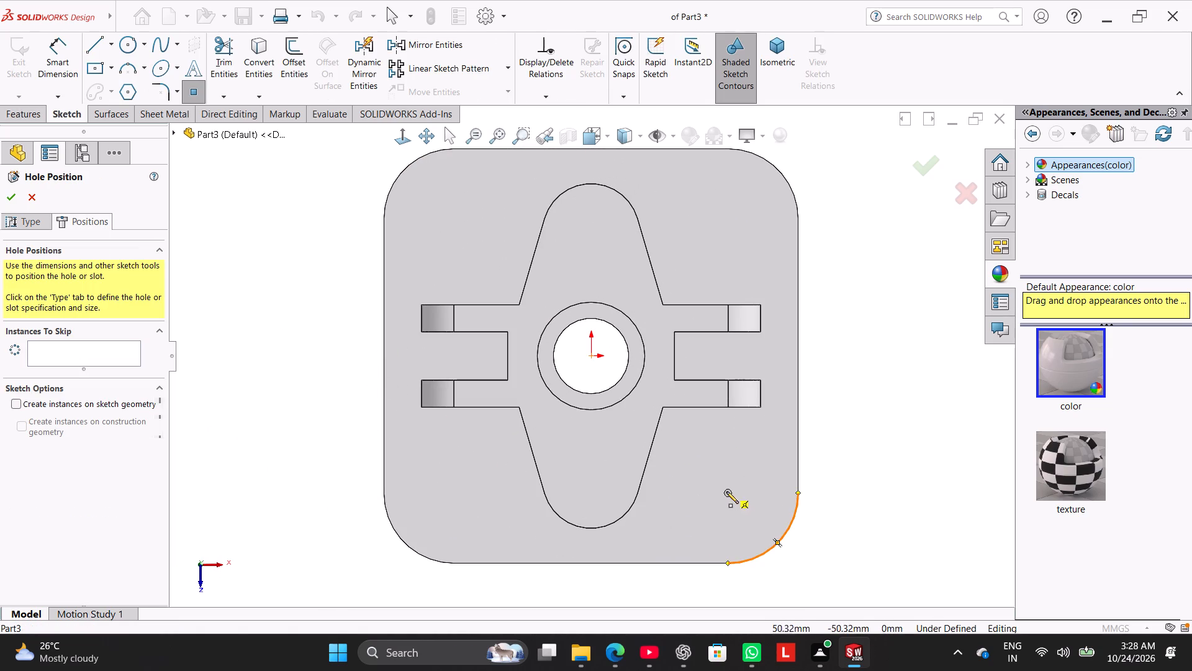
pyautogui.click(726, 491)
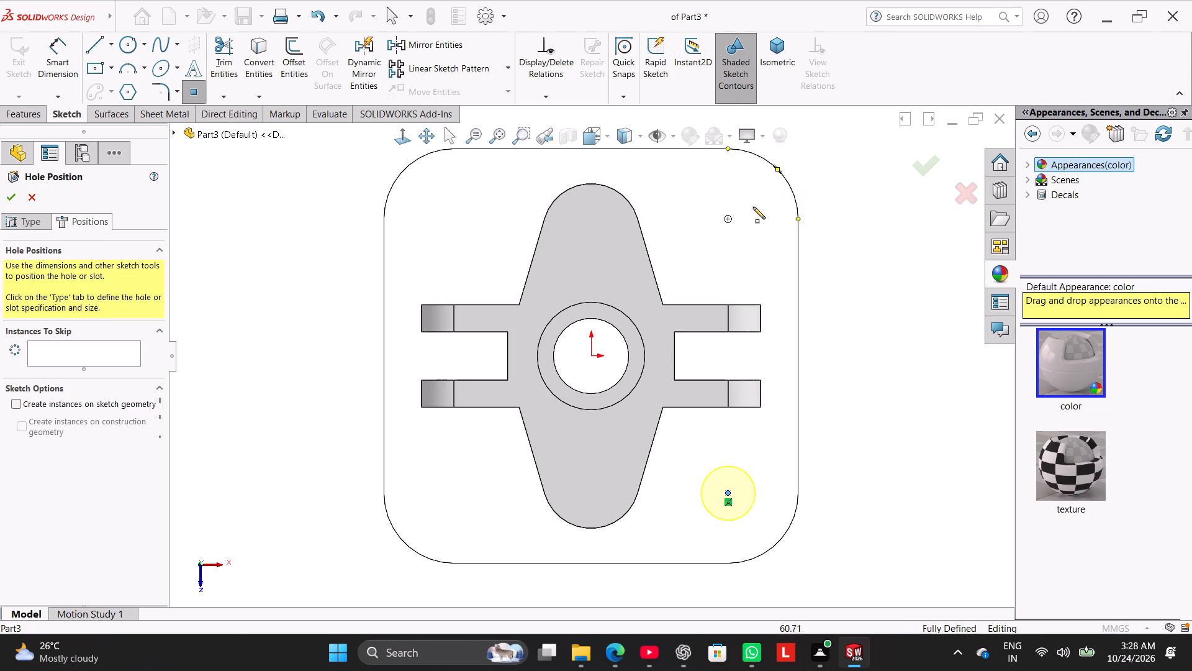
pyautogui.click(726, 221)
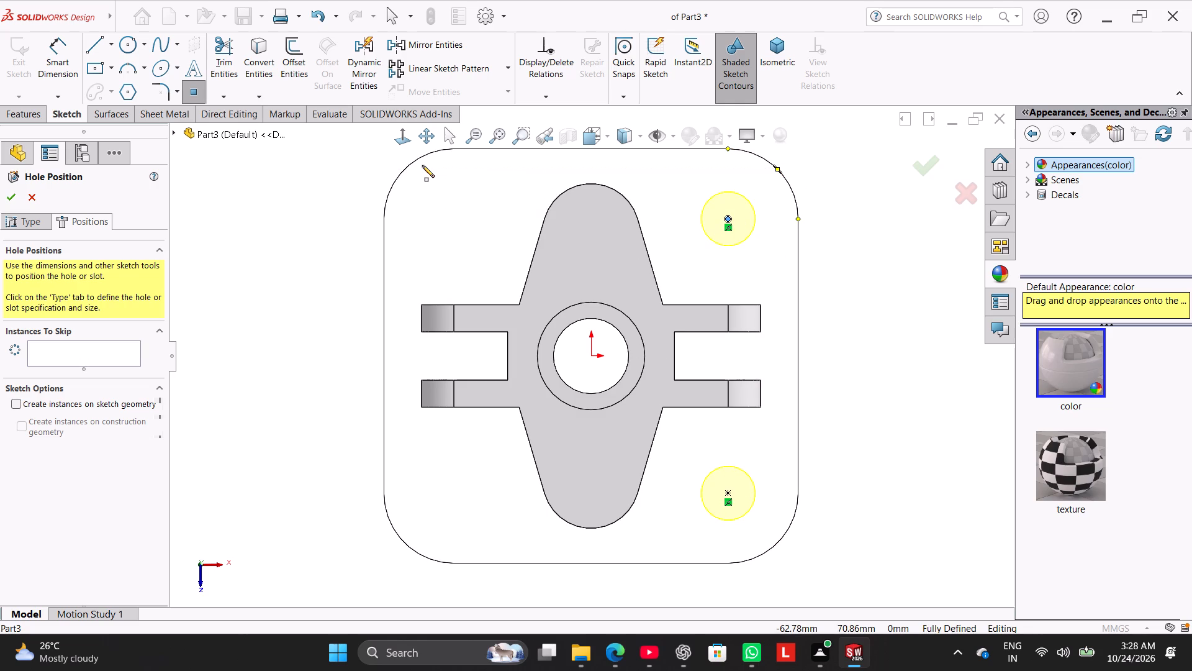
pyautogui.click(452, 219)
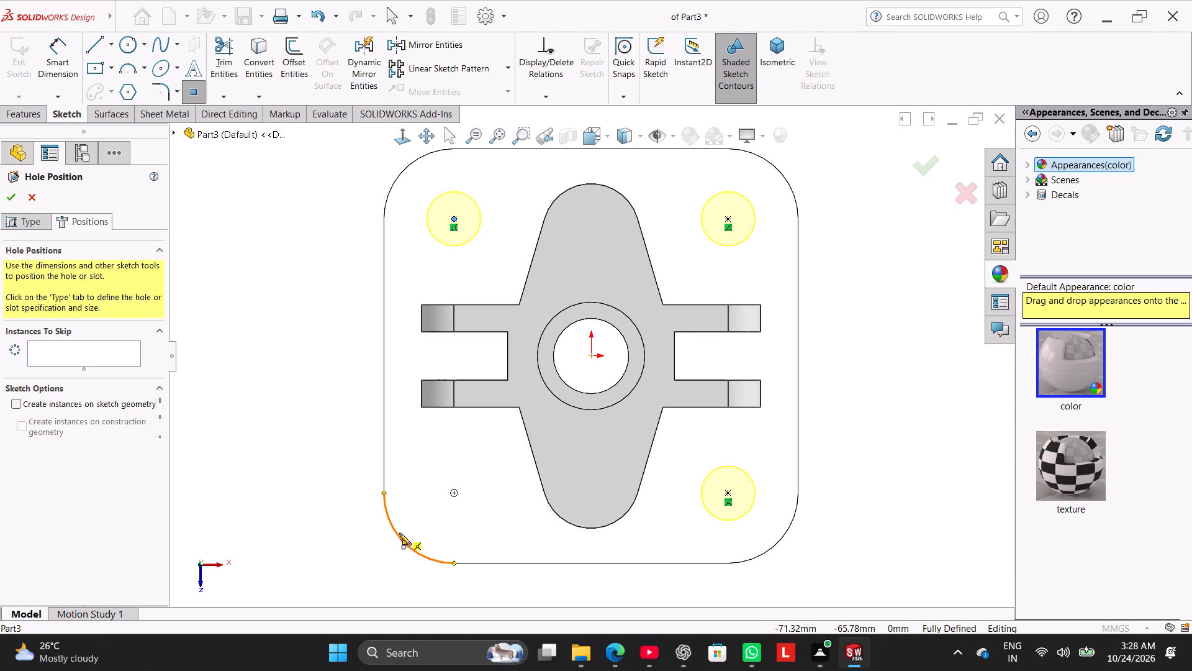
pyautogui.click(451, 495)
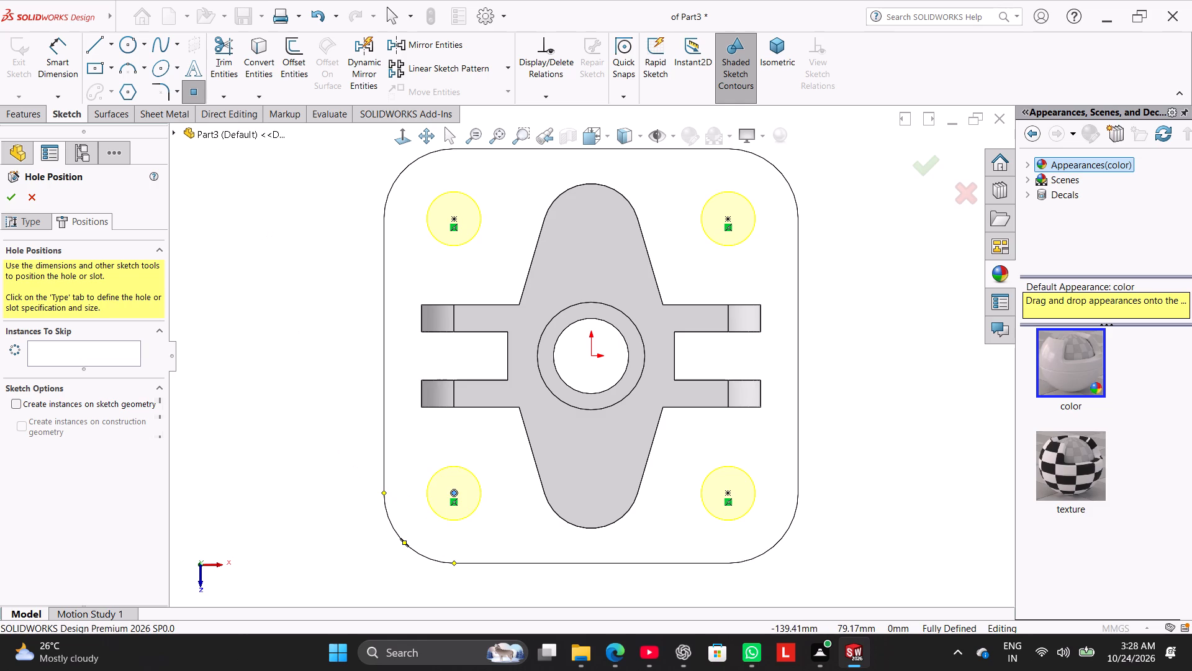
# Check the distance from one corner hole's centre to the base plate's adjacent side edge.
pyautogui.click(73, 60)
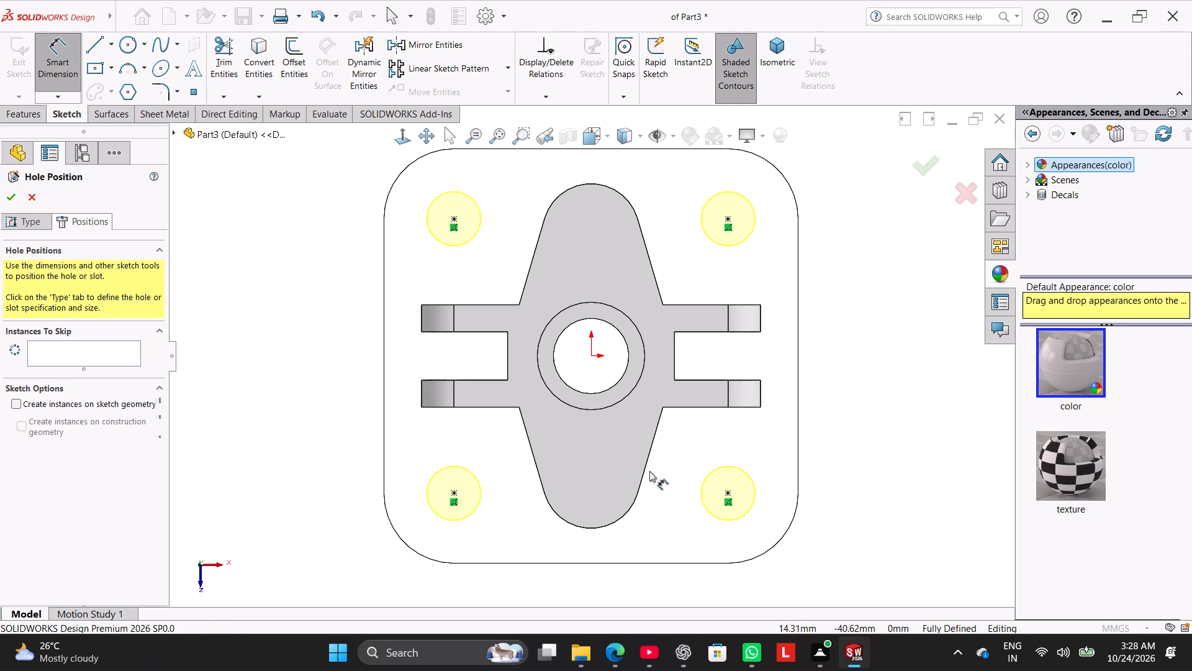
pyautogui.click(726, 493)
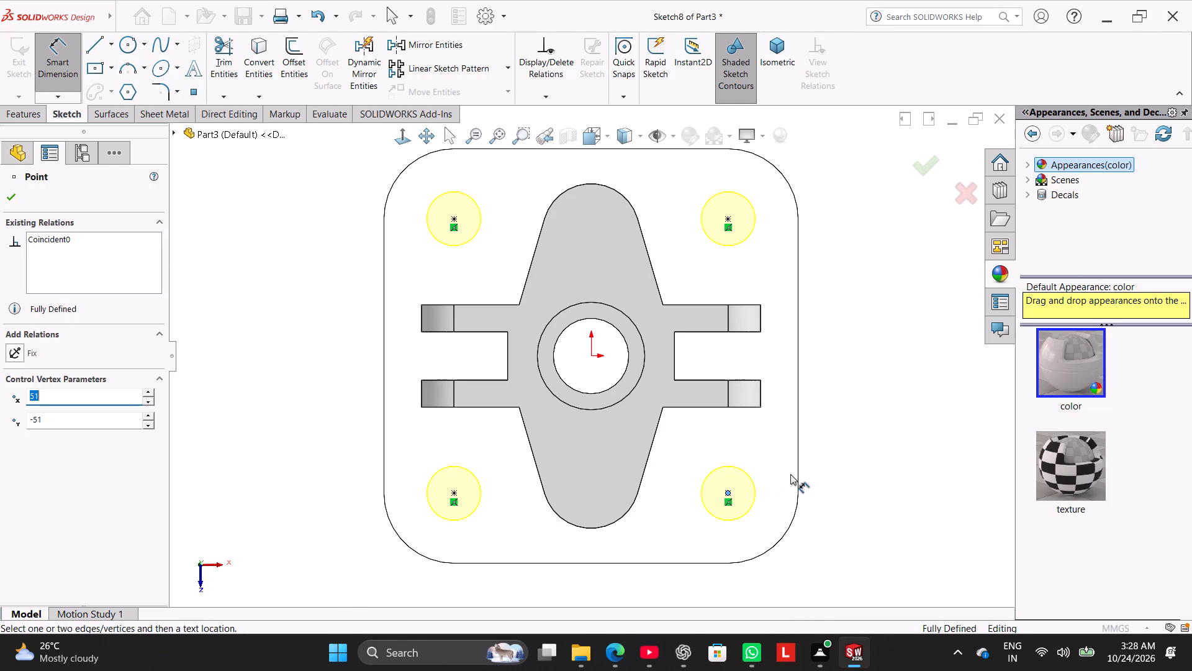
pyautogui.click(798, 468)
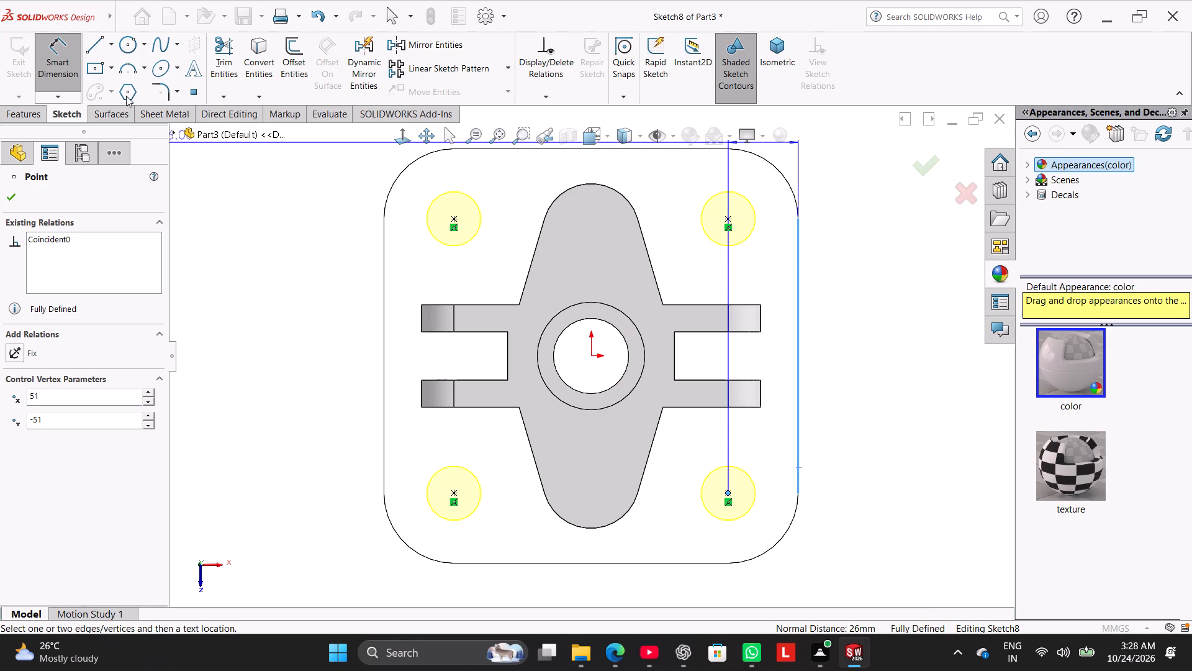
pyautogui.click(52, 69)
pyautogui.click(11, 195)
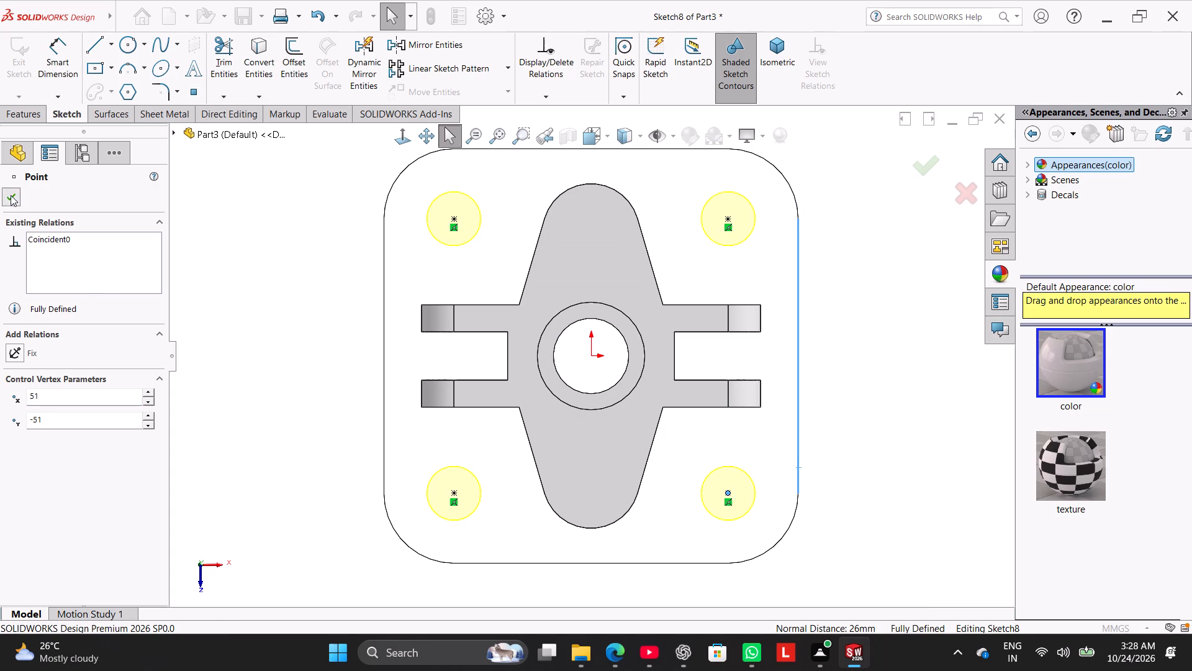
pyautogui.click(294, 337)
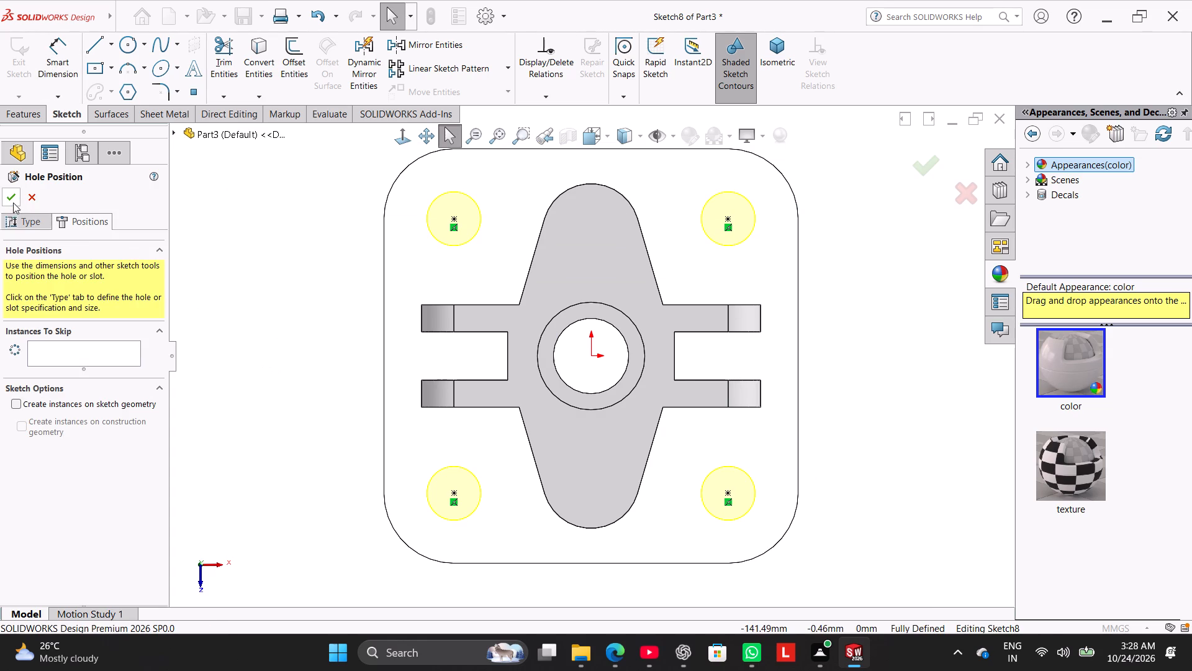
# Create the four Ø20 through holes in the base plate's corners.
pyautogui.click(11, 196)
pyautogui.click(260, 347)
pyautogui.moveTo(268, 393); pyautogui.dragTo(381, 286, button='right')
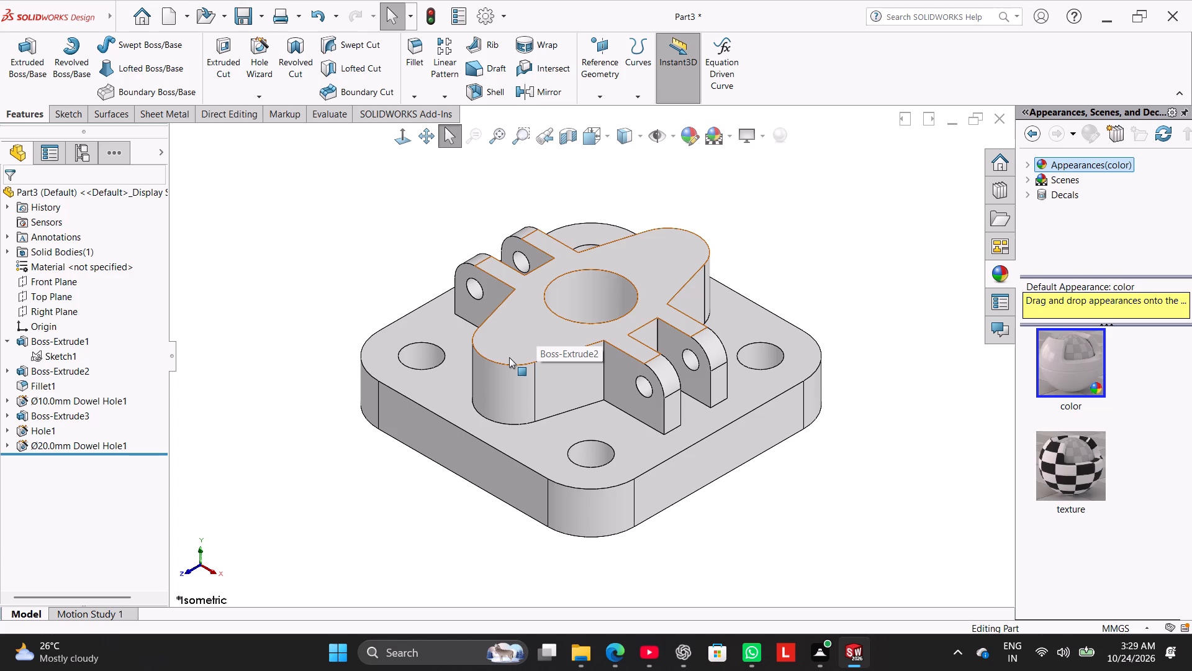
# Define a new ISO straight tap hole of type Bottoming Tapped Hole, size M22x2.0.
pyautogui.click(250, 55)
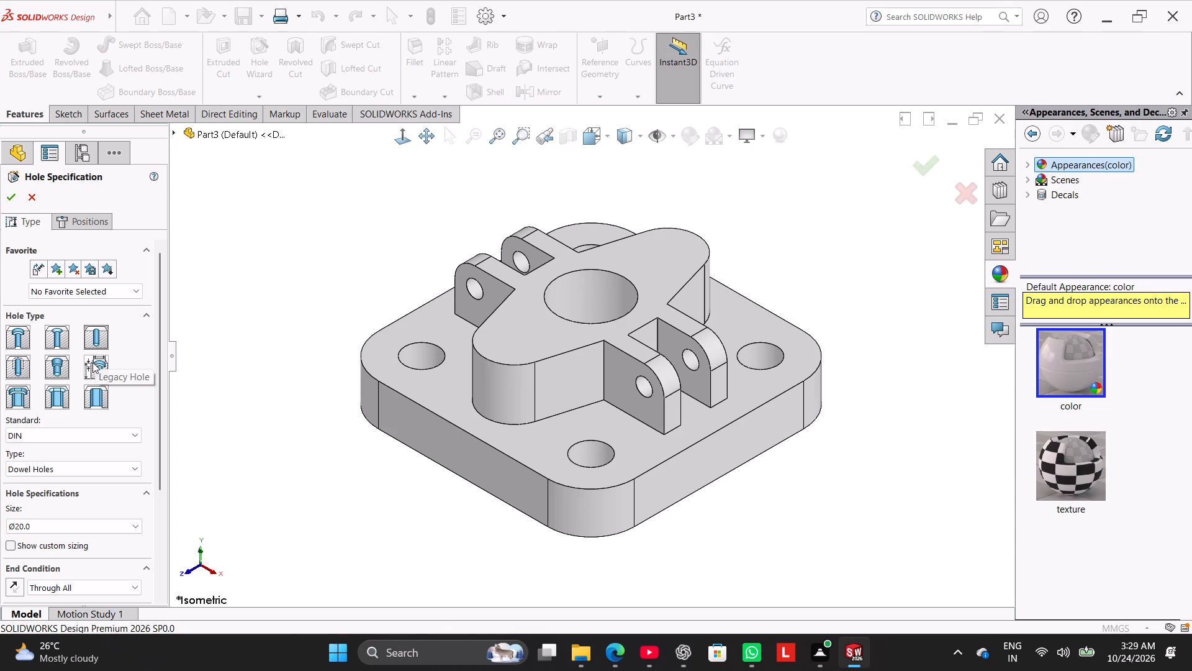
pyautogui.click(22, 367)
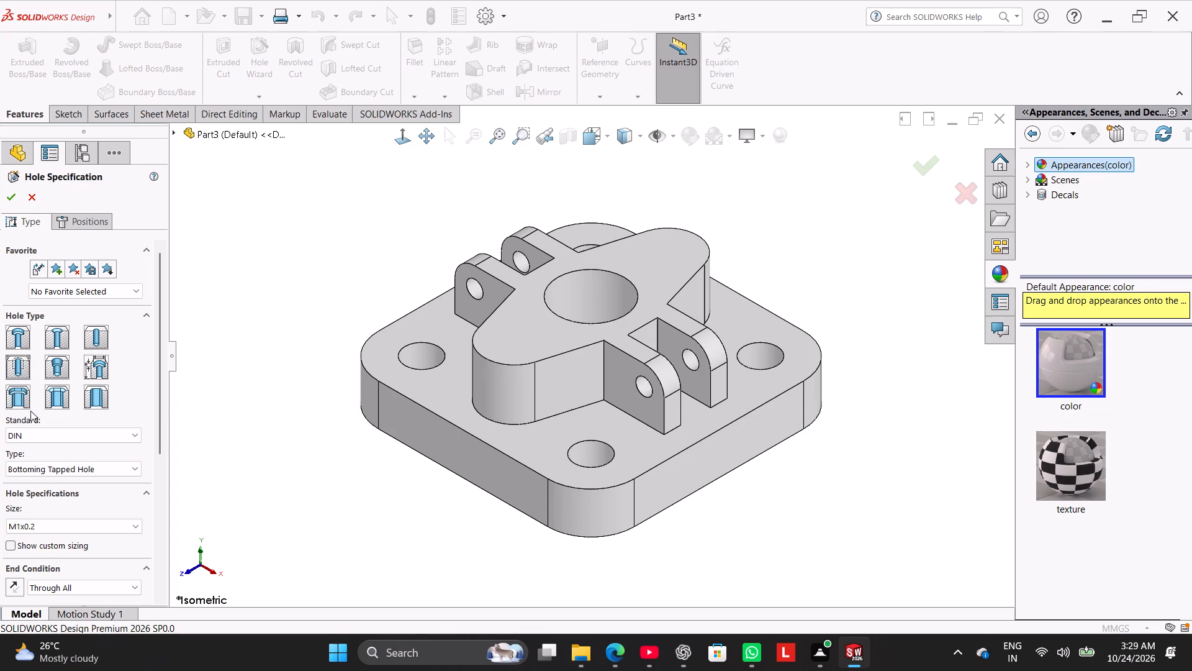
pyautogui.click(66, 468)
pyautogui.click(66, 468)
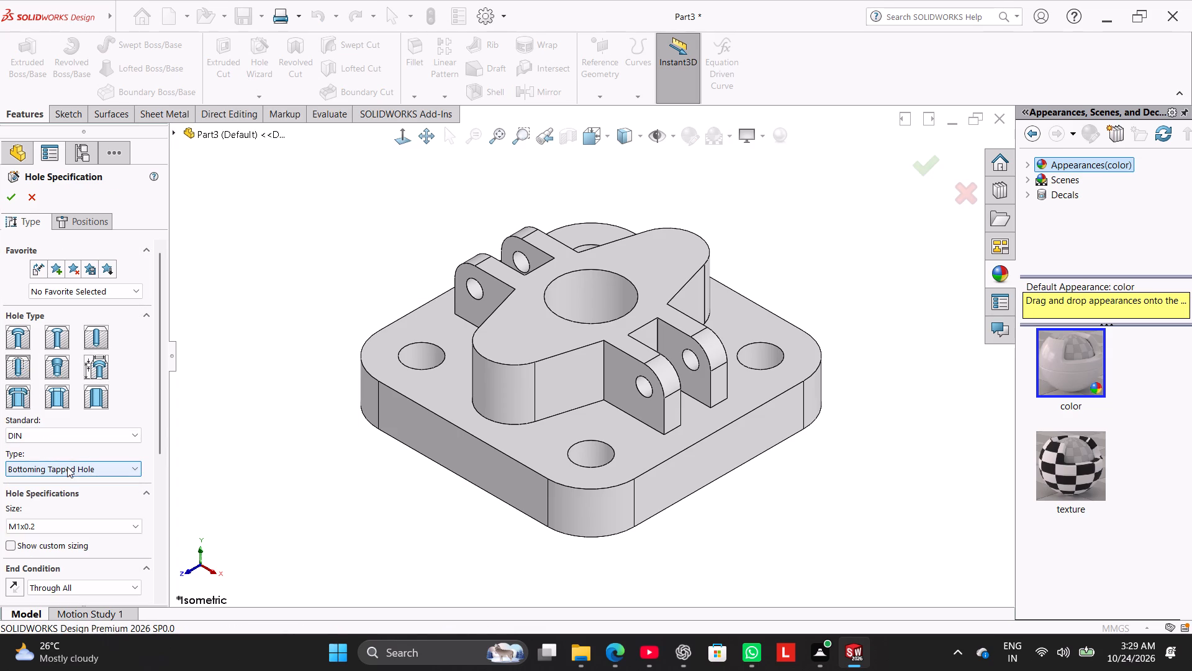
pyautogui.moveTo(158, 411); pyautogui.dragTo(163, 491)
pyautogui.click(90, 377)
pyautogui.scroll(-5, 42, 465)
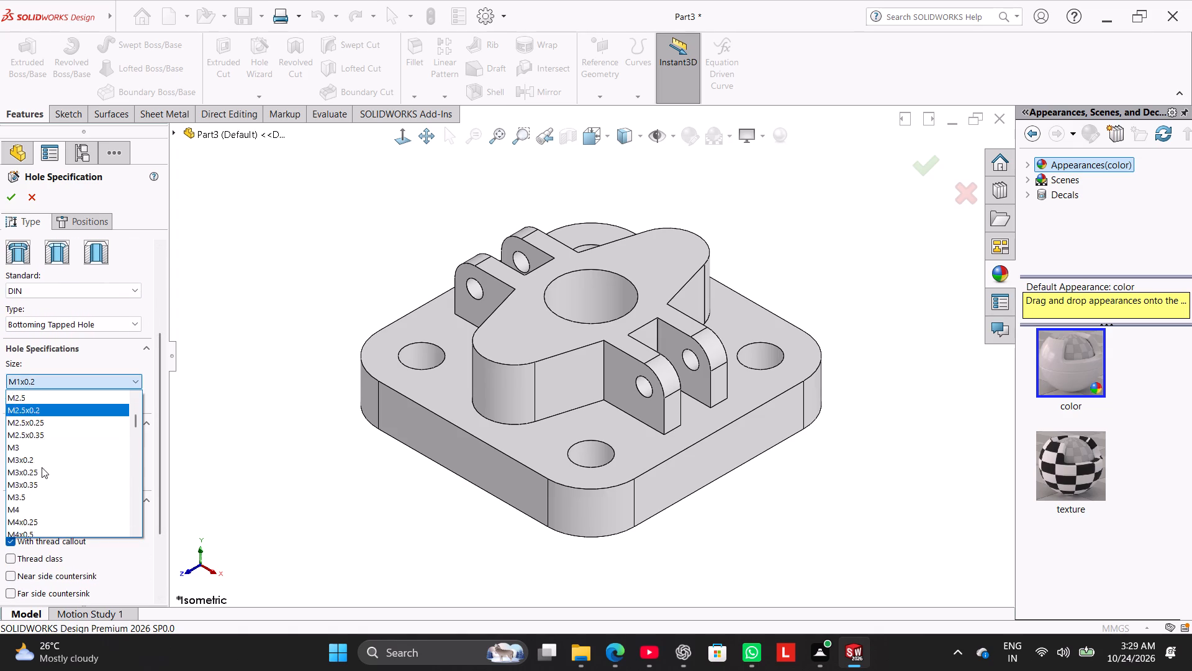
pyautogui.scroll(-3, 42, 467)
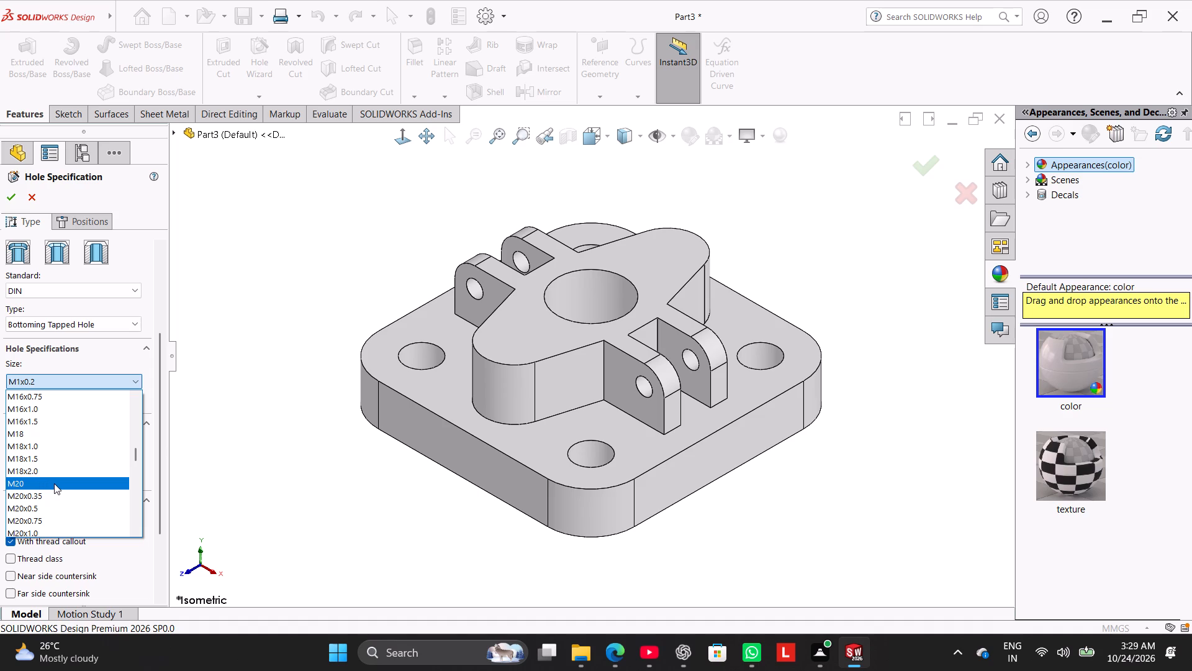
pyautogui.click(55, 480)
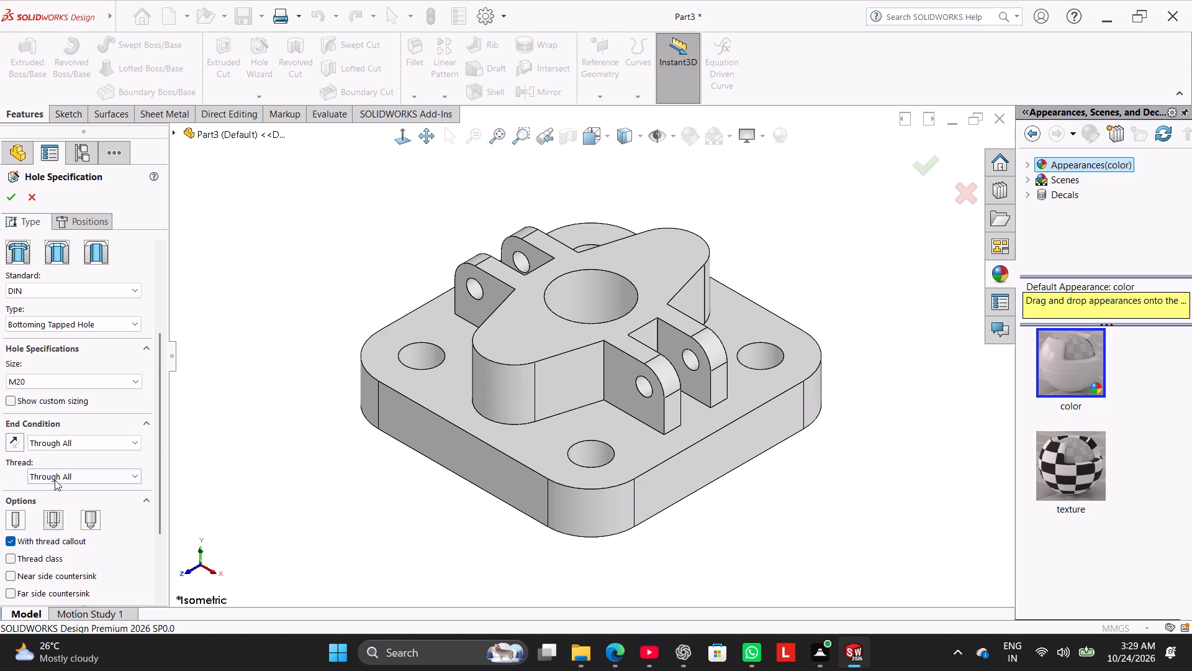
pyautogui.click(73, 297)
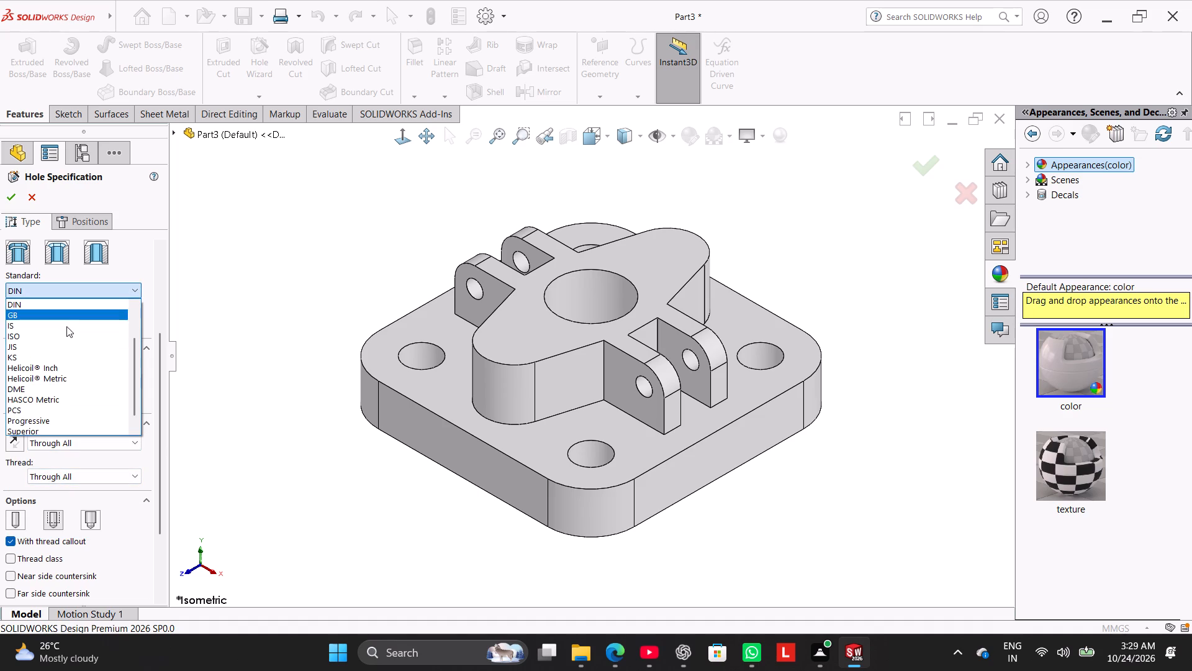
pyautogui.click(68, 339)
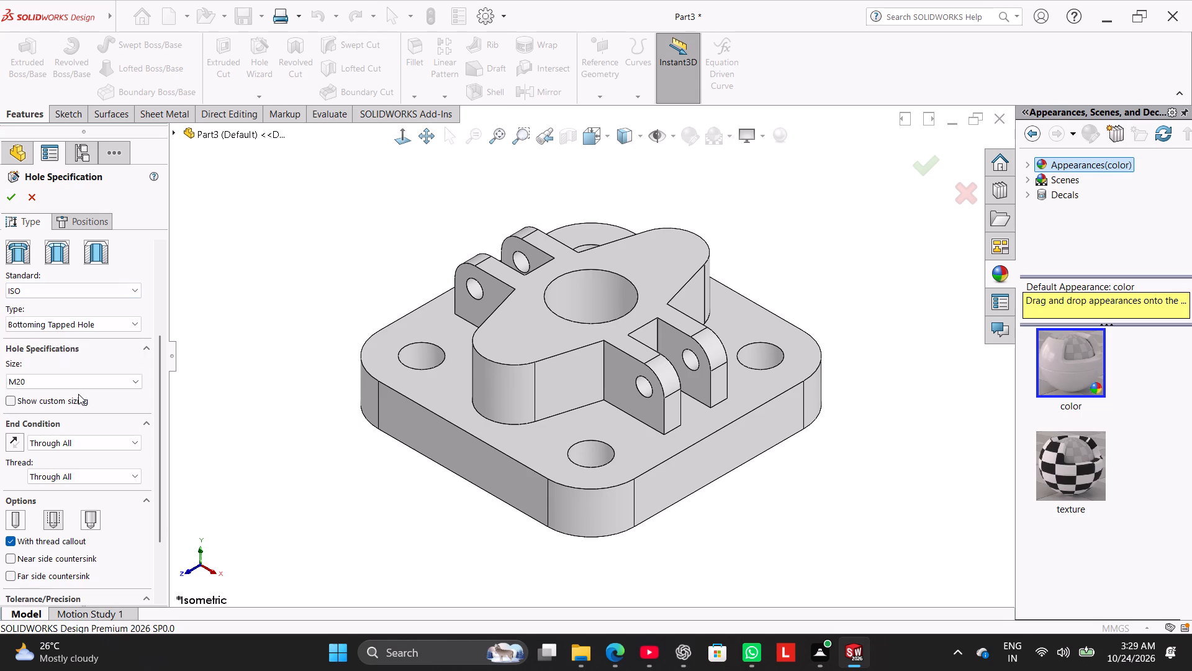
pyautogui.click(82, 382)
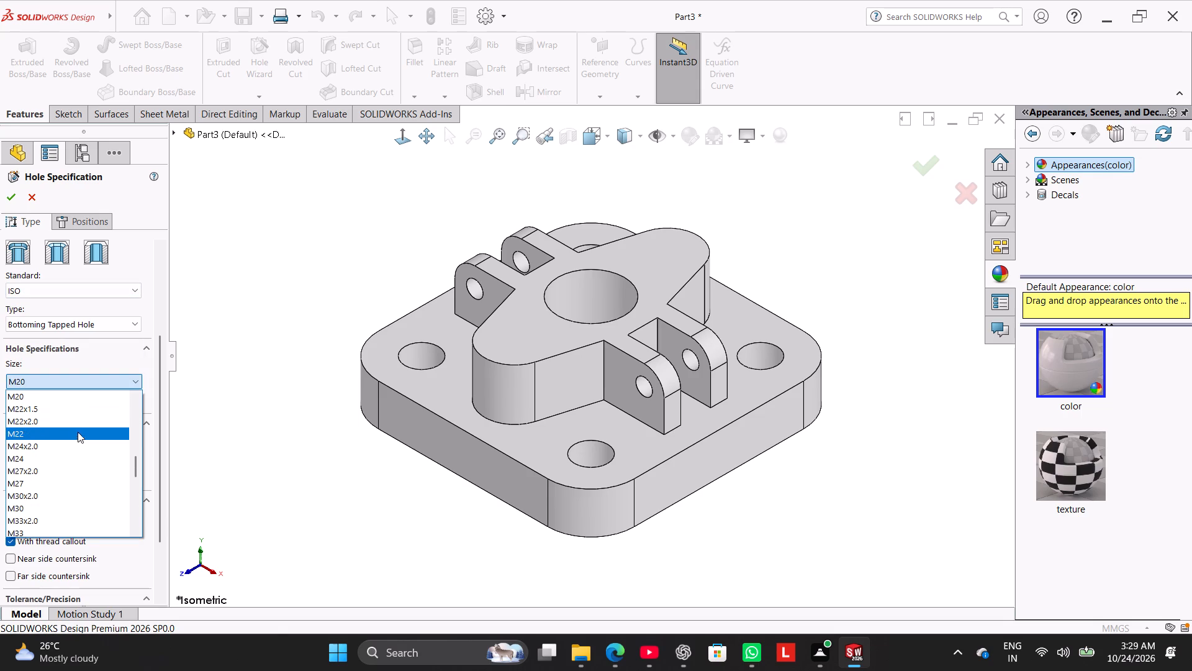
pyautogui.click(79, 421)
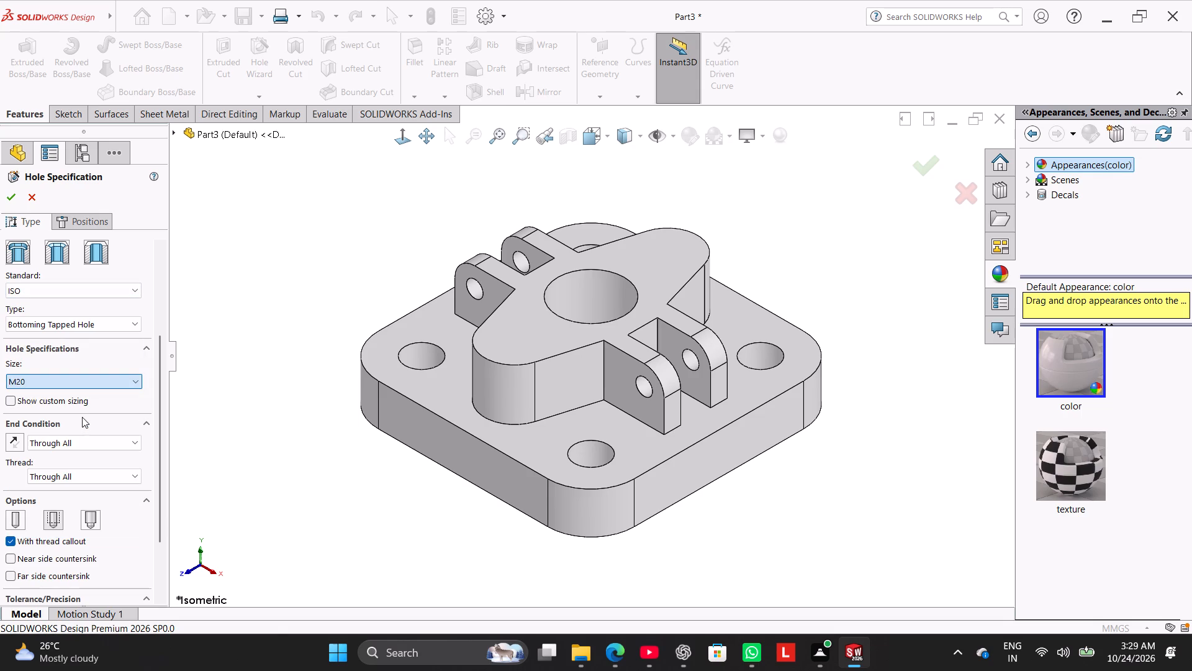
# Make the tapped hole Blind with a 26 mm hole depth and a 22 mm thread depth.
pyautogui.moveTo(158, 398); pyautogui.dragTo(158, 419)
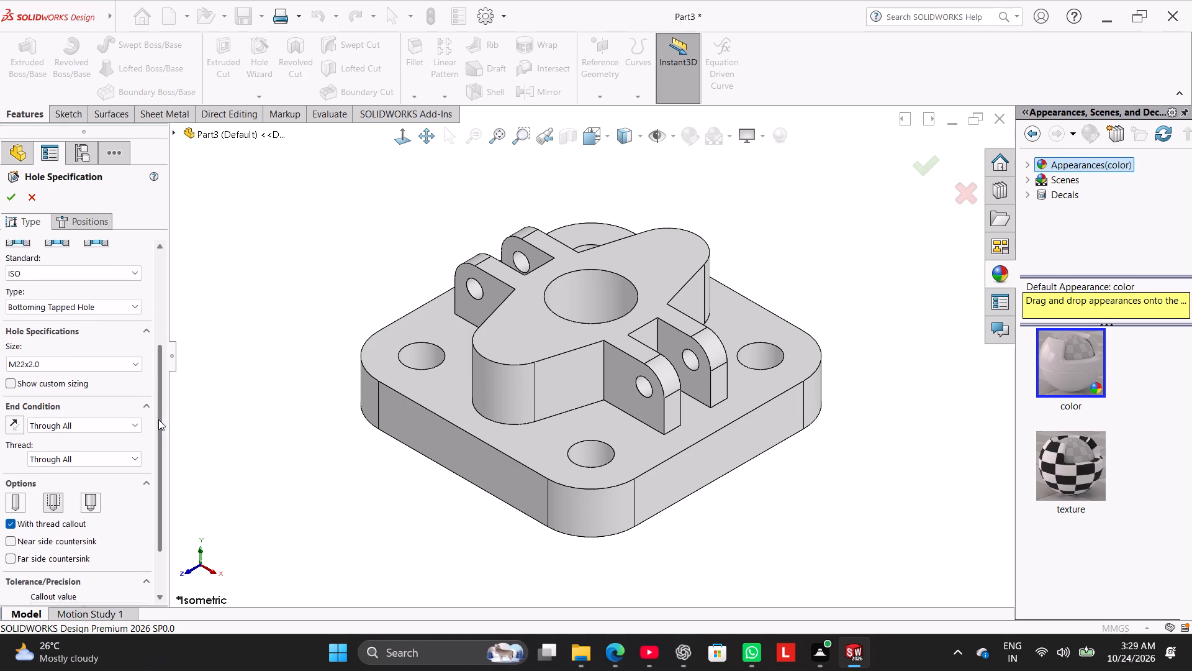
pyautogui.moveTo(158, 419); pyautogui.dragTo(174, 377)
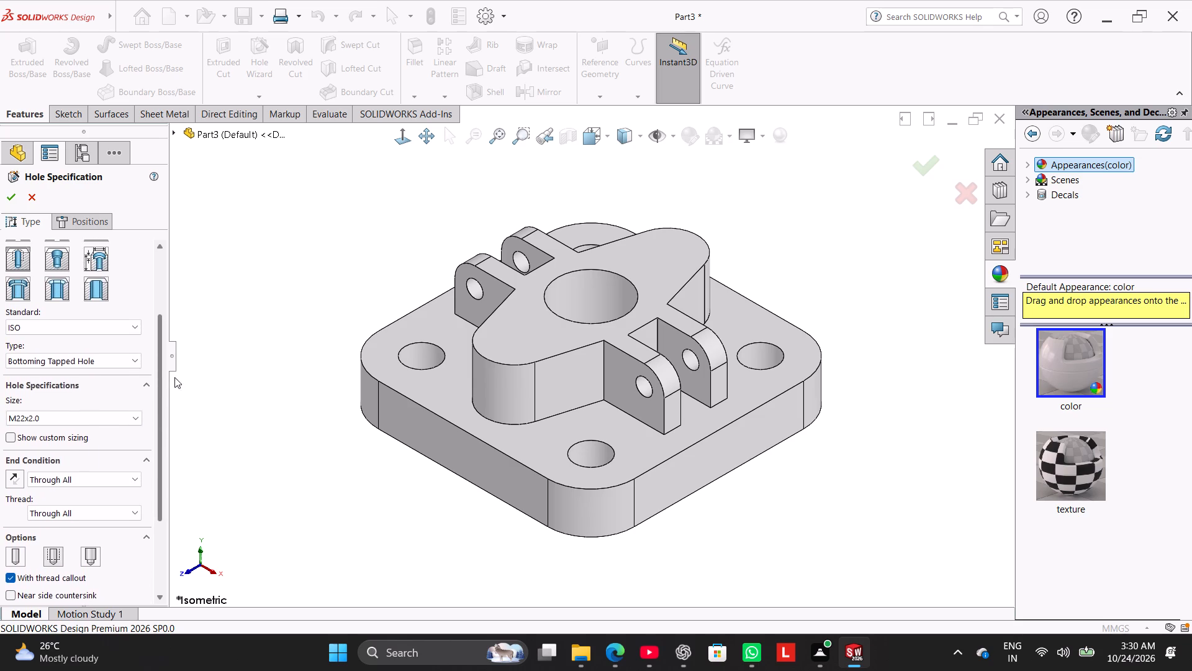
pyautogui.moveTo(174, 377); pyautogui.dragTo(171, 438)
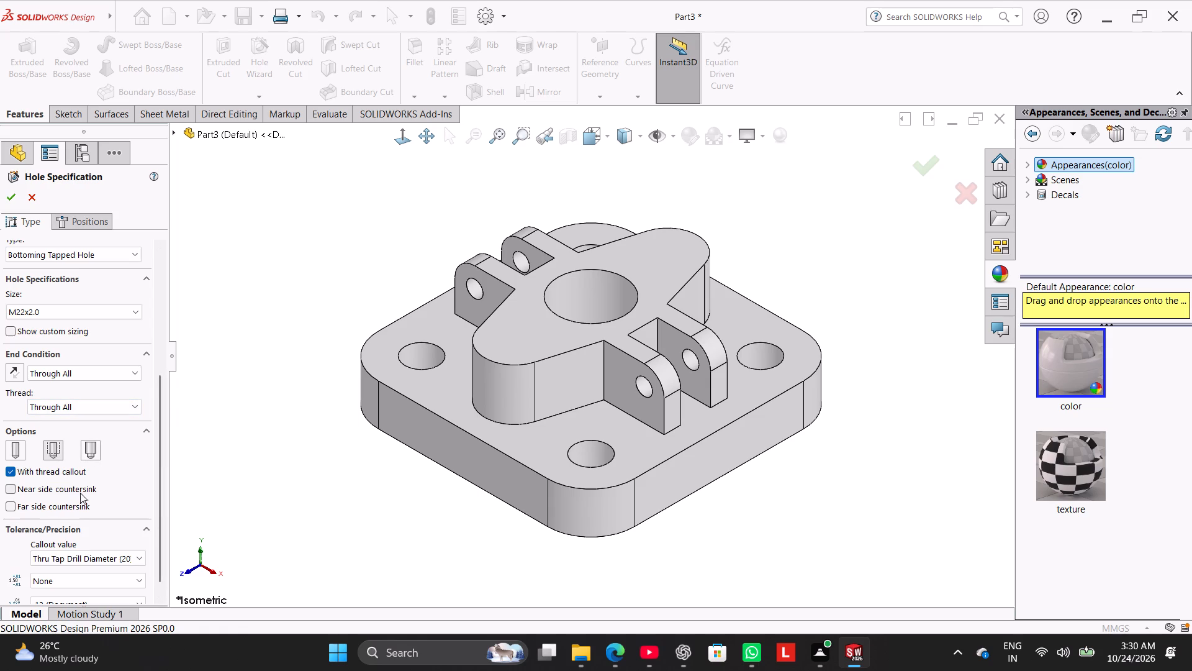
pyautogui.click(79, 368)
pyautogui.click(80, 387)
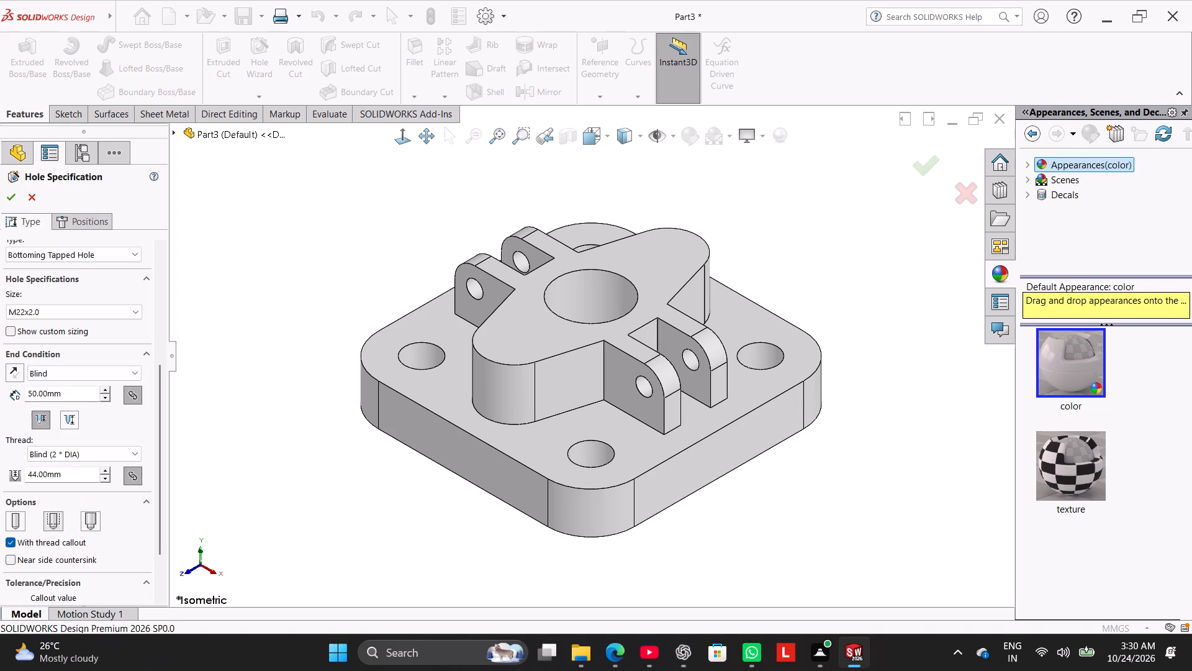
pyautogui.doubleClick(80, 400)
pyautogui.write('26')
pyautogui.press('Return')
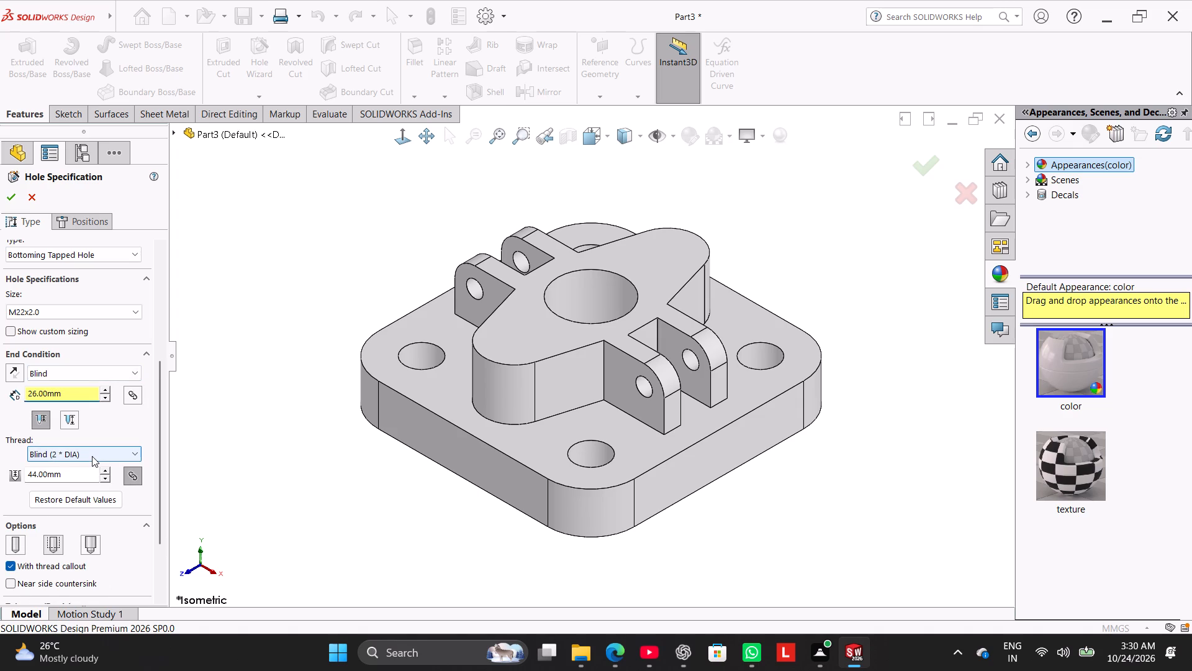
pyautogui.doubleClick(86, 471)
pyautogui.write('22')
pyautogui.press('Return')
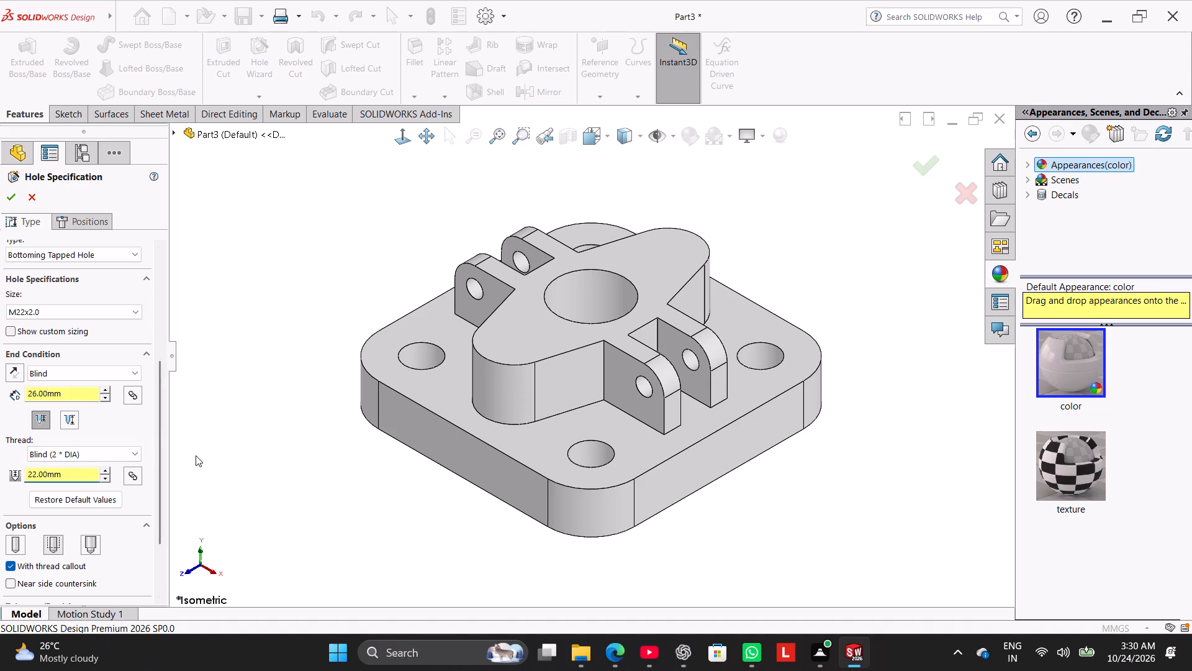
# Set the tapped hole's tap drill diameter tolerance to a user-defined Fit with hole class H6.
pyautogui.moveTo(160, 422); pyautogui.dragTo(160, 464)
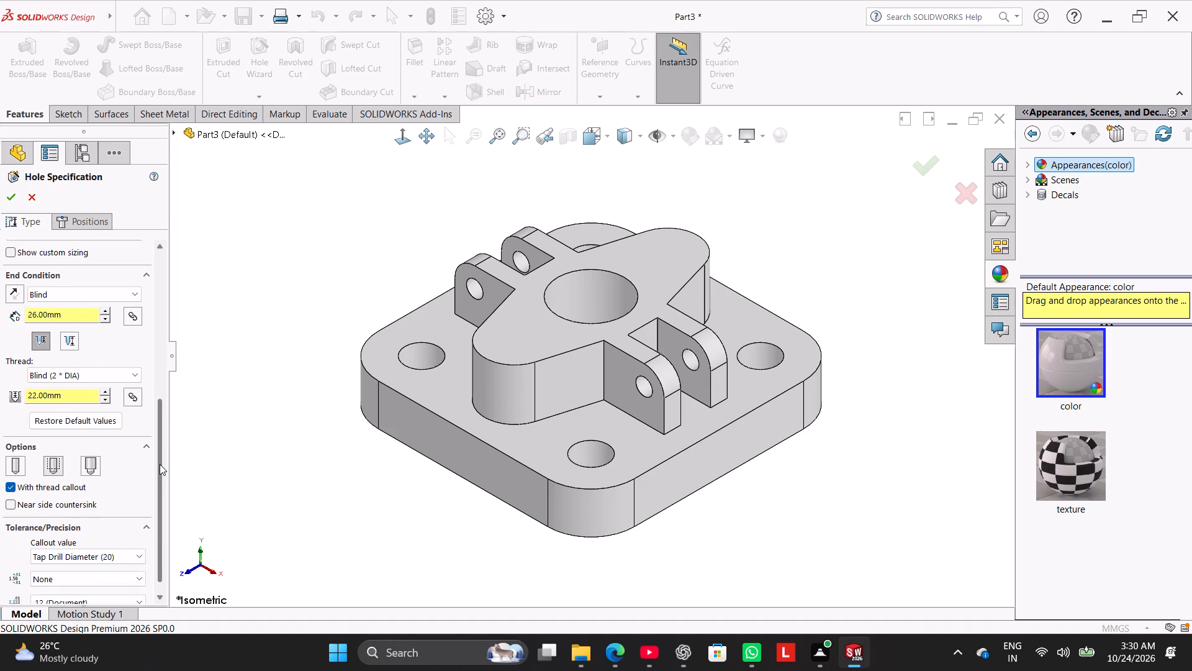
pyautogui.moveTo(160, 464); pyautogui.dragTo(158, 516)
pyautogui.click(115, 561)
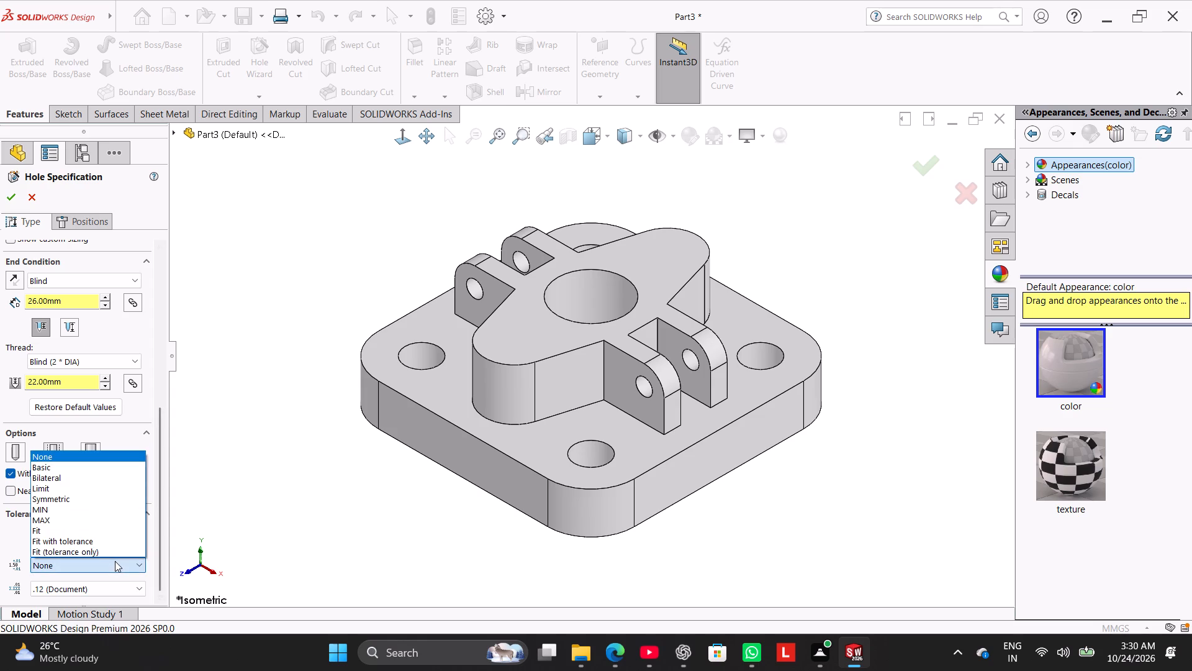
pyautogui.click(104, 534)
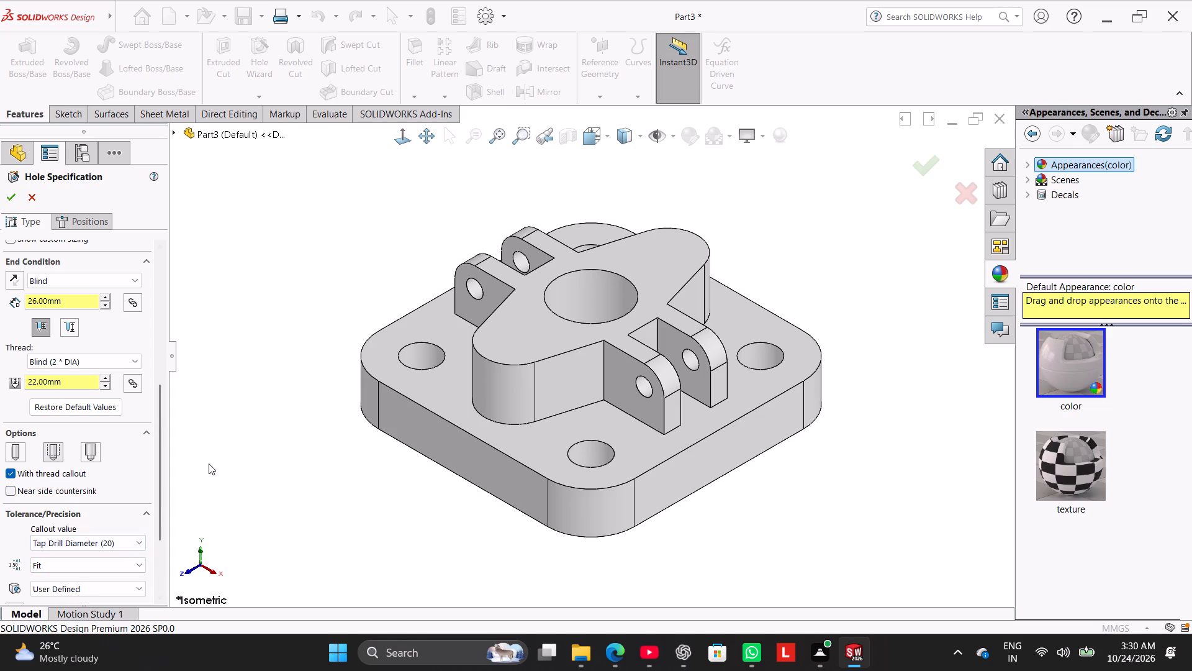
pyautogui.moveTo(165, 479); pyautogui.dragTo(165, 527)
pyautogui.click(124, 497)
pyautogui.click(145, 503)
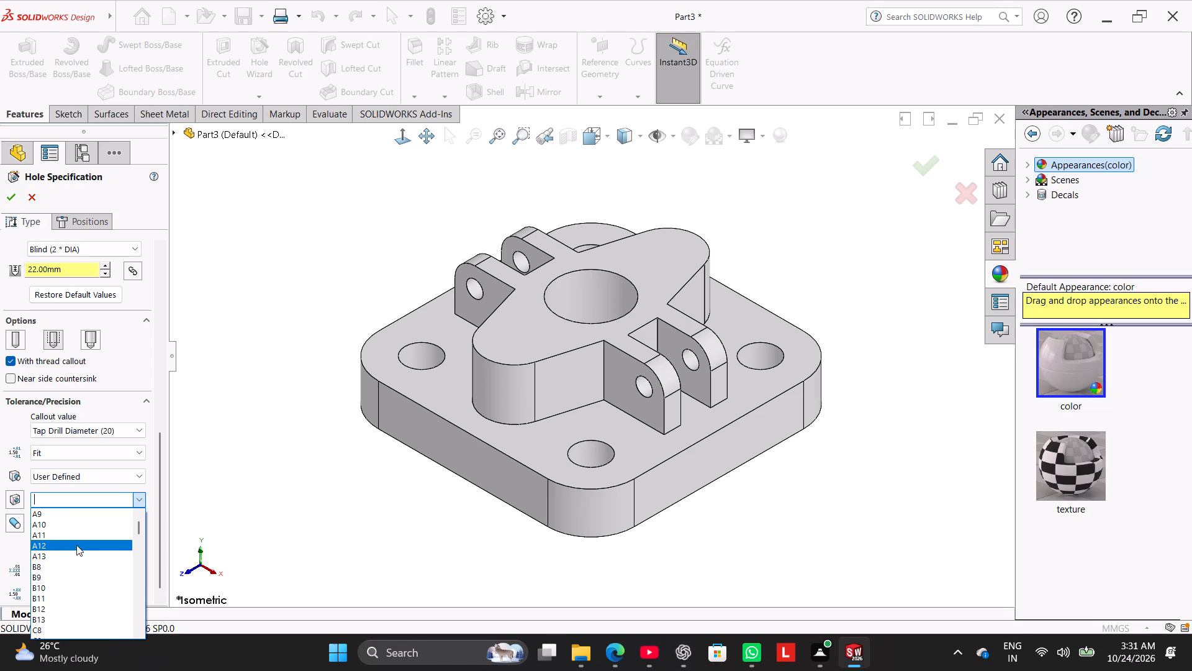
pyautogui.scroll(-2, 100, 567)
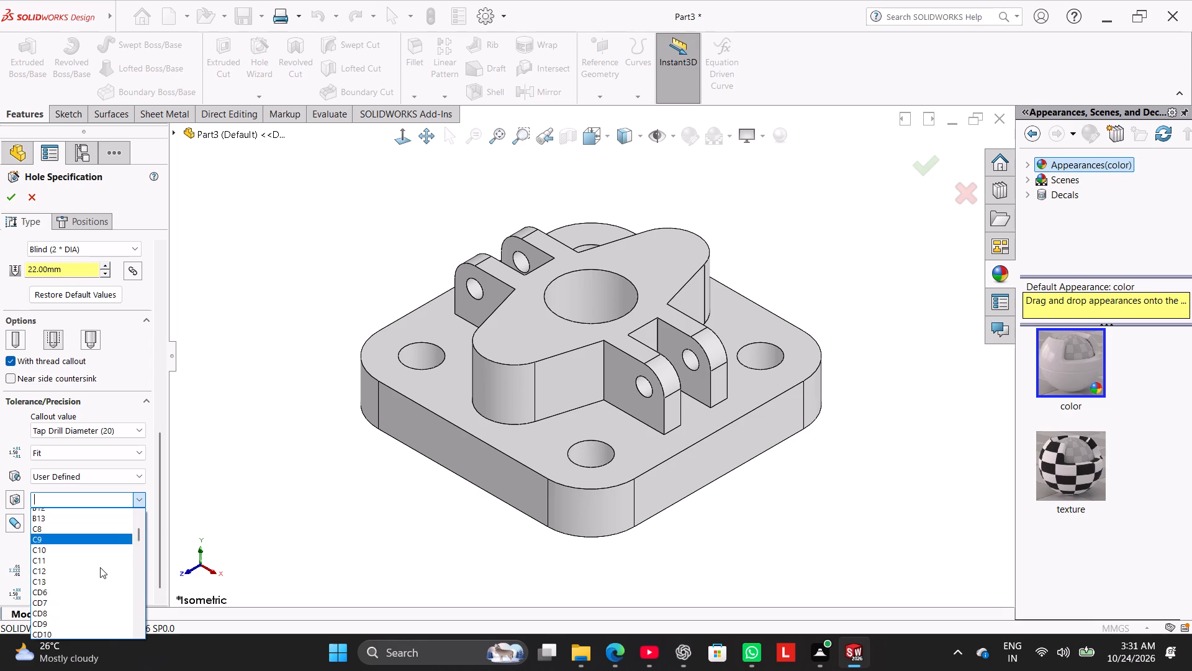
pyautogui.scroll(-3, 100, 567)
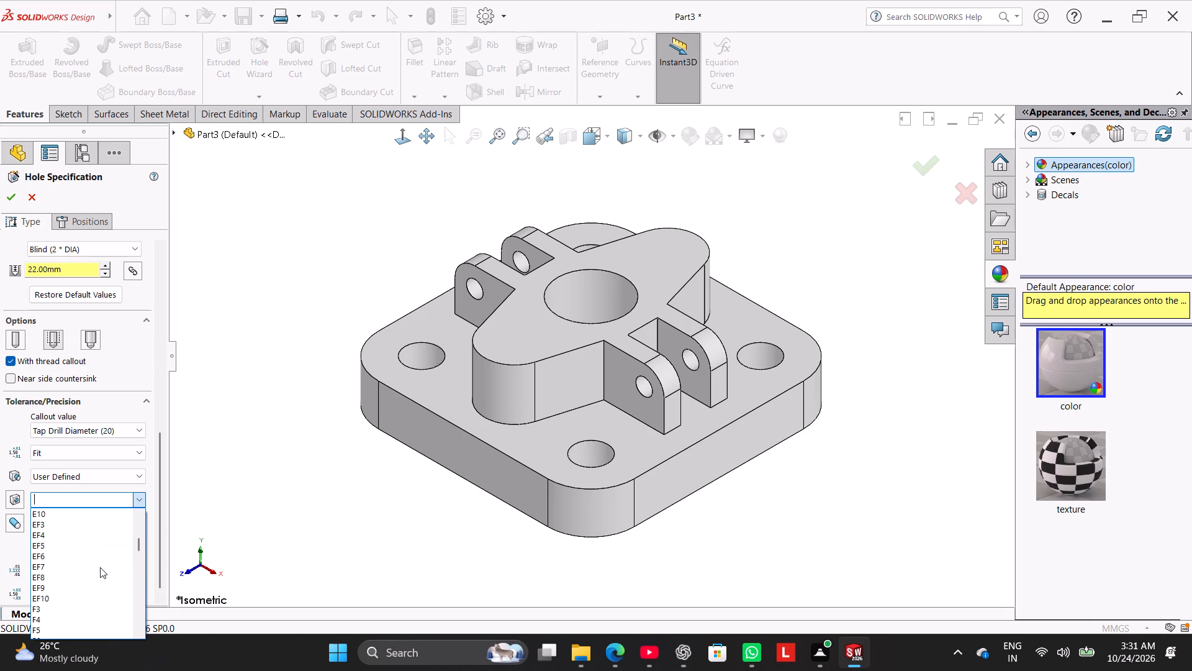
pyautogui.scroll(-2, 100, 567)
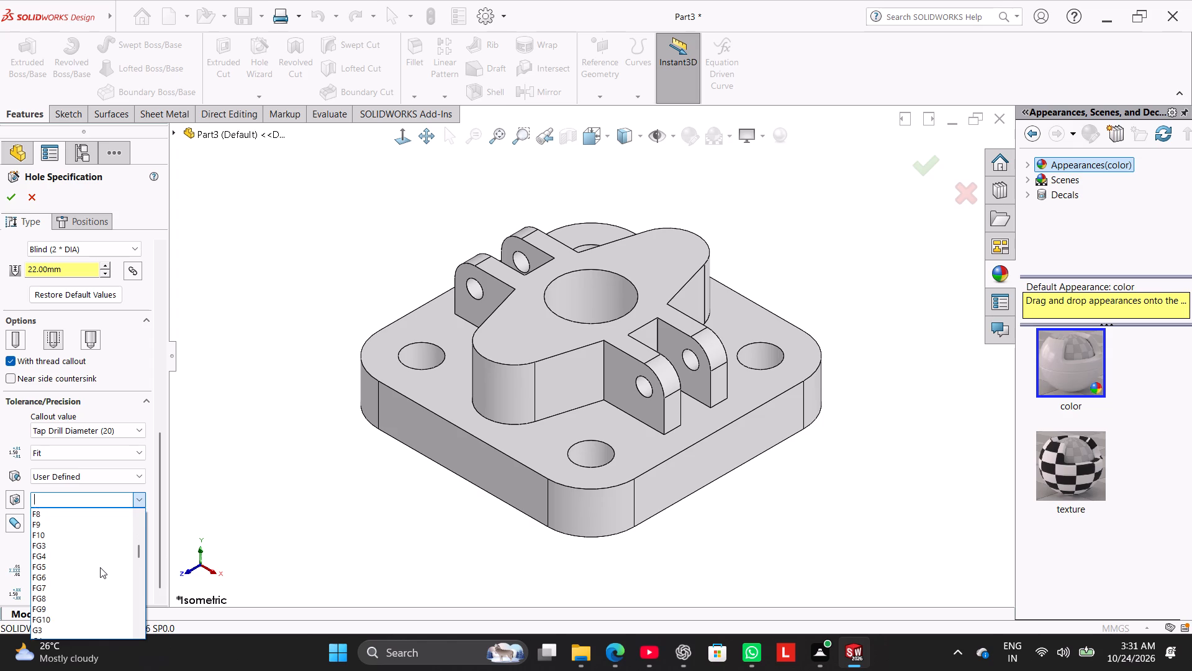
pyautogui.scroll(-2, 100, 567)
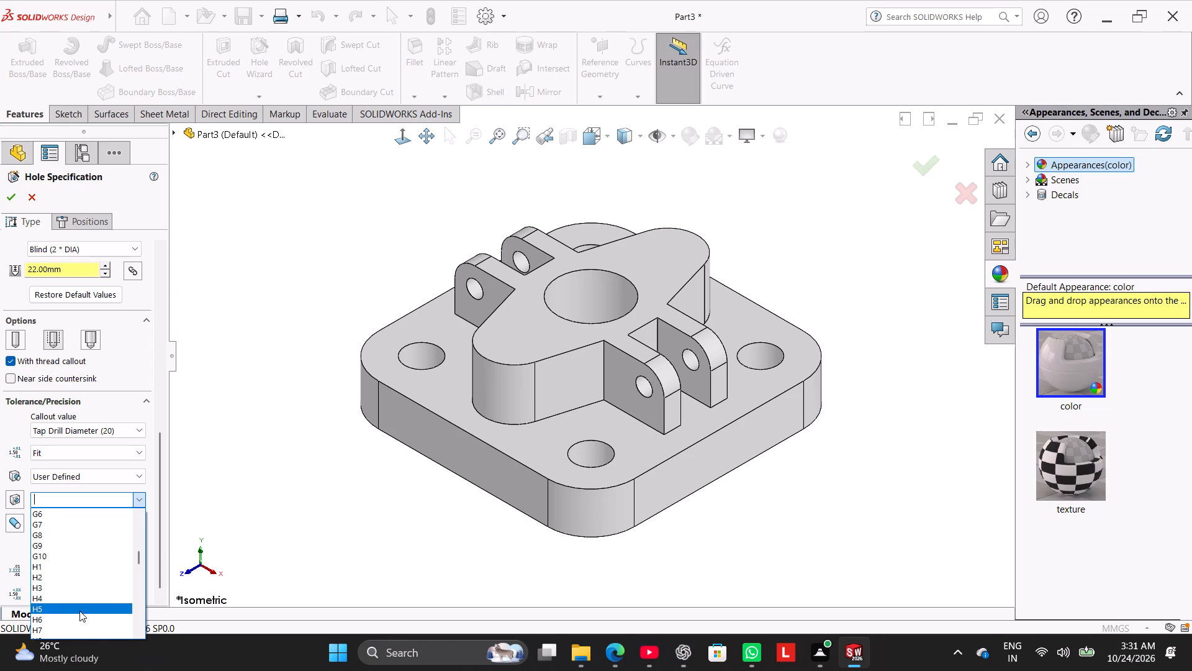
pyautogui.click(81, 616)
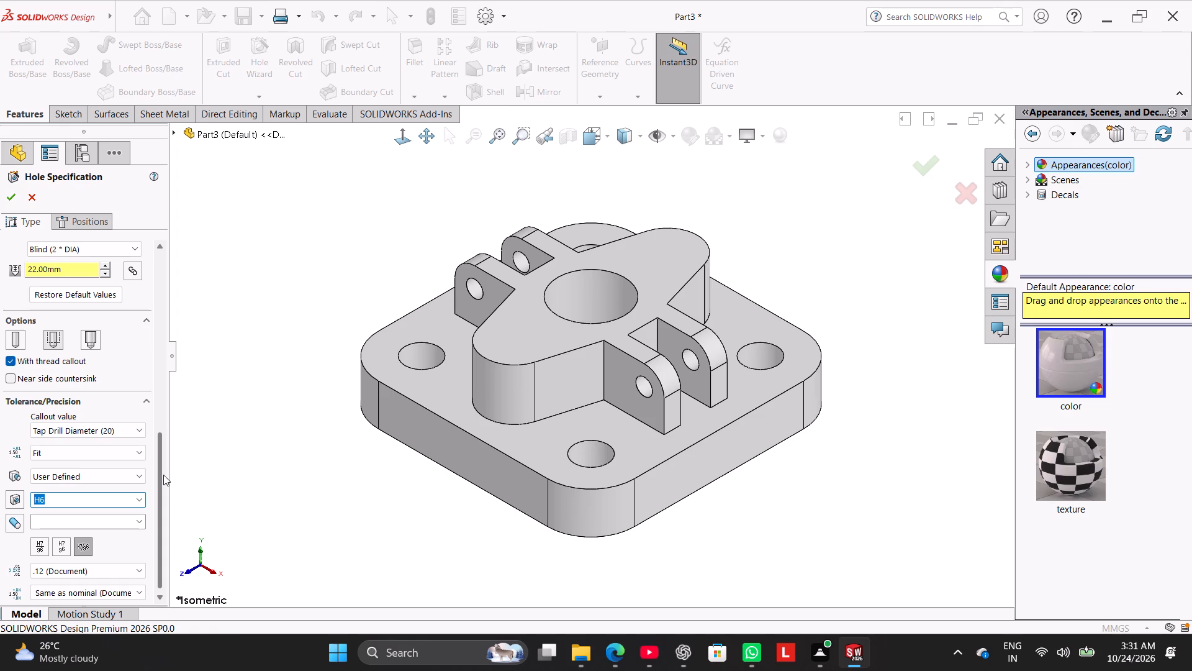
pyautogui.moveTo(165, 478); pyautogui.dragTo(167, 521)
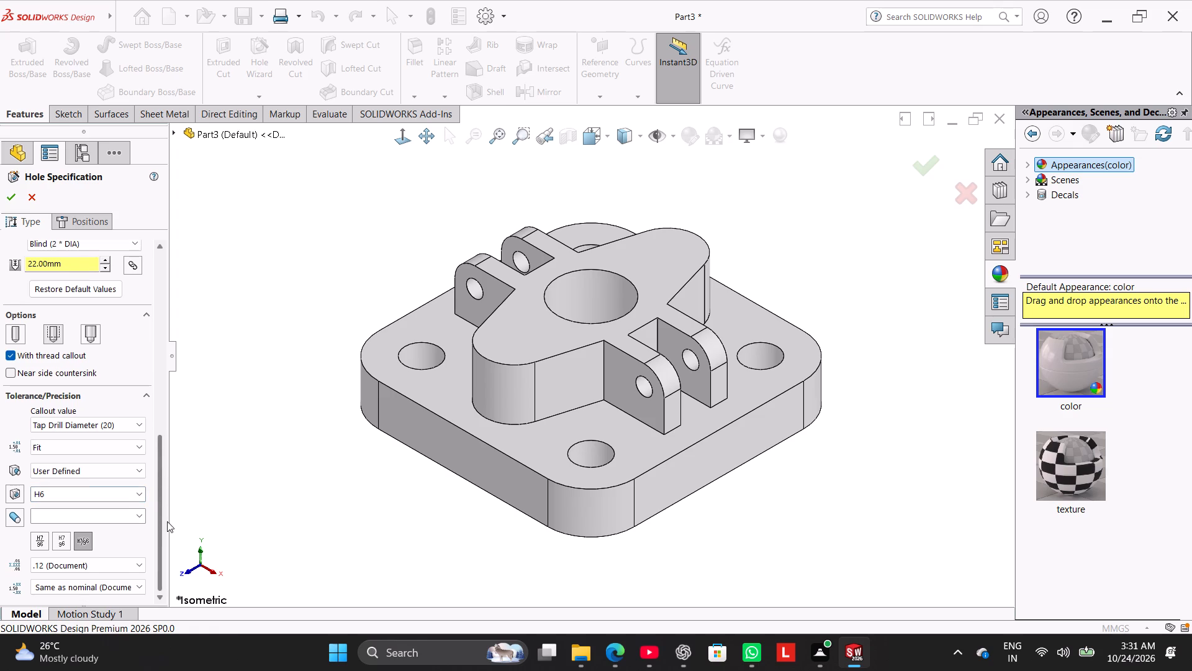
pyautogui.moveTo(167, 521); pyautogui.dragTo(195, 239)
# Place two tapped holes on the boss's top face, concentric with its two rounded ends, and finish the feature.
pyautogui.click(95, 216)
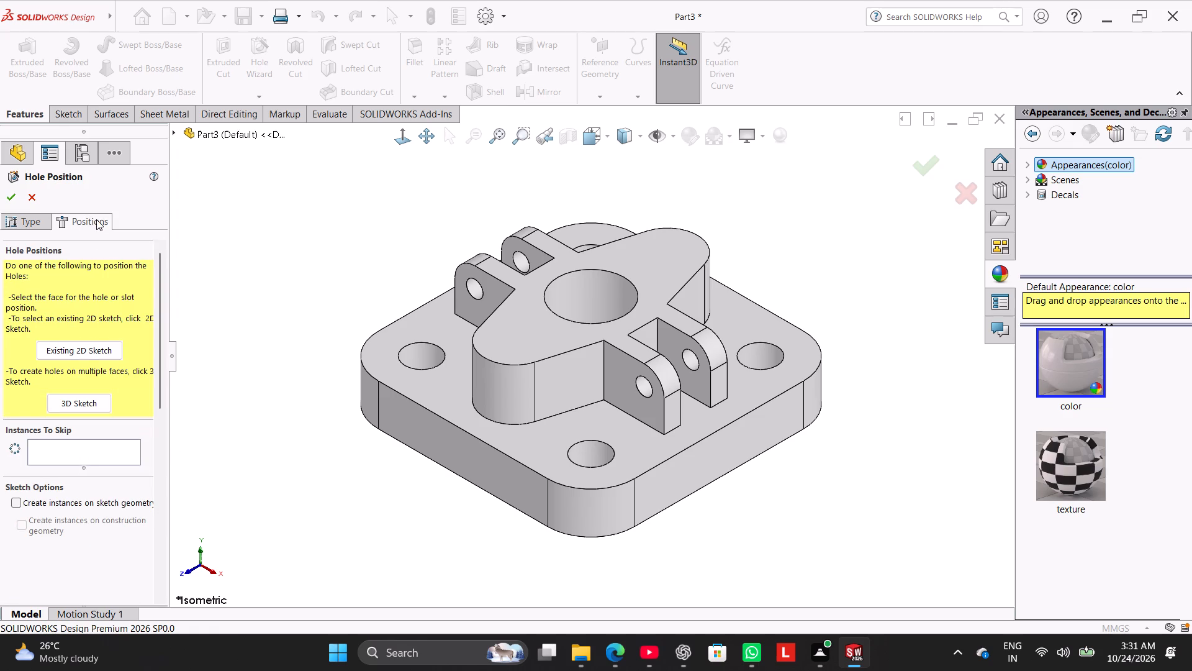
pyautogui.click(548, 335)
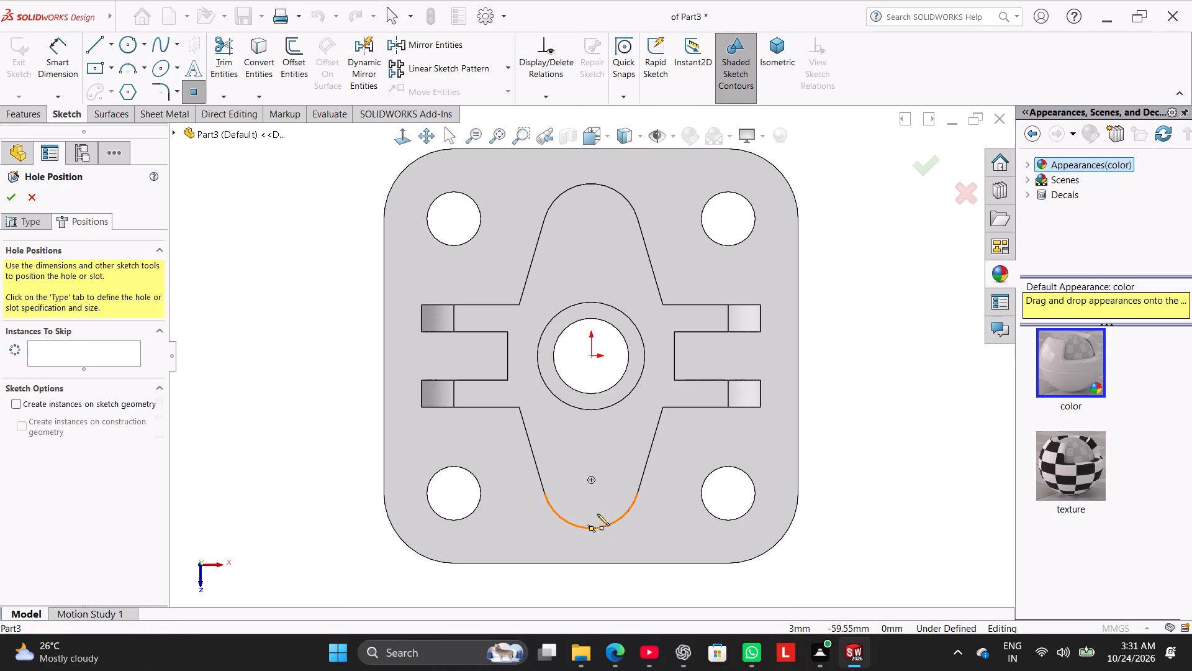
pyautogui.click(591, 479)
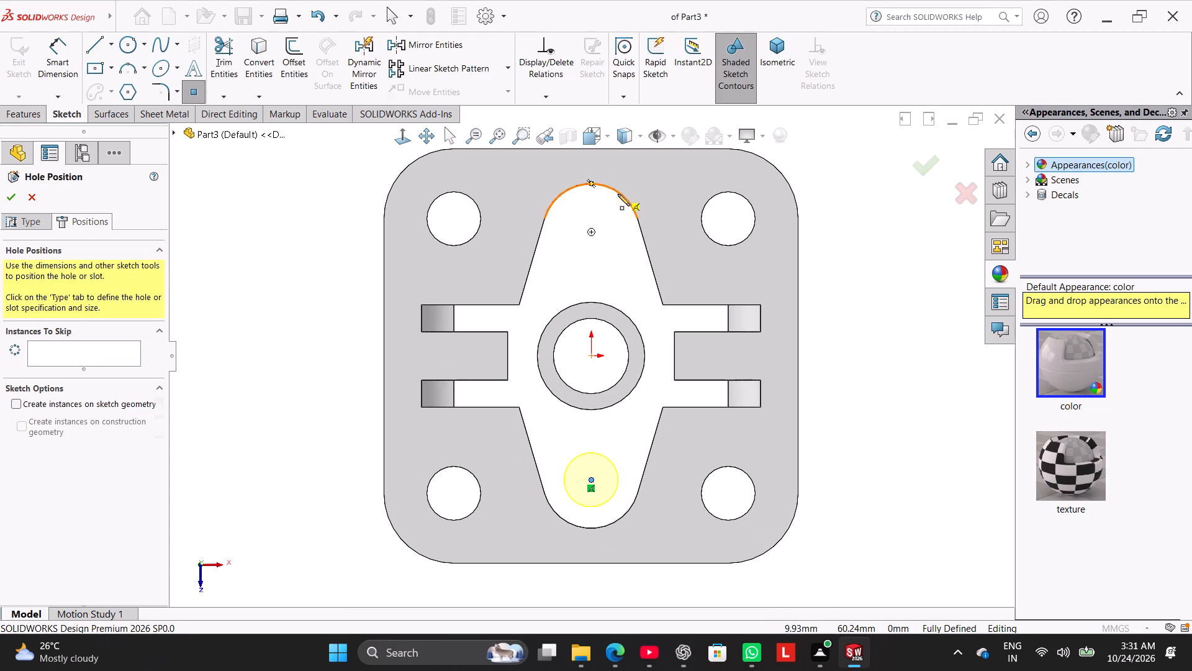
pyautogui.click(592, 232)
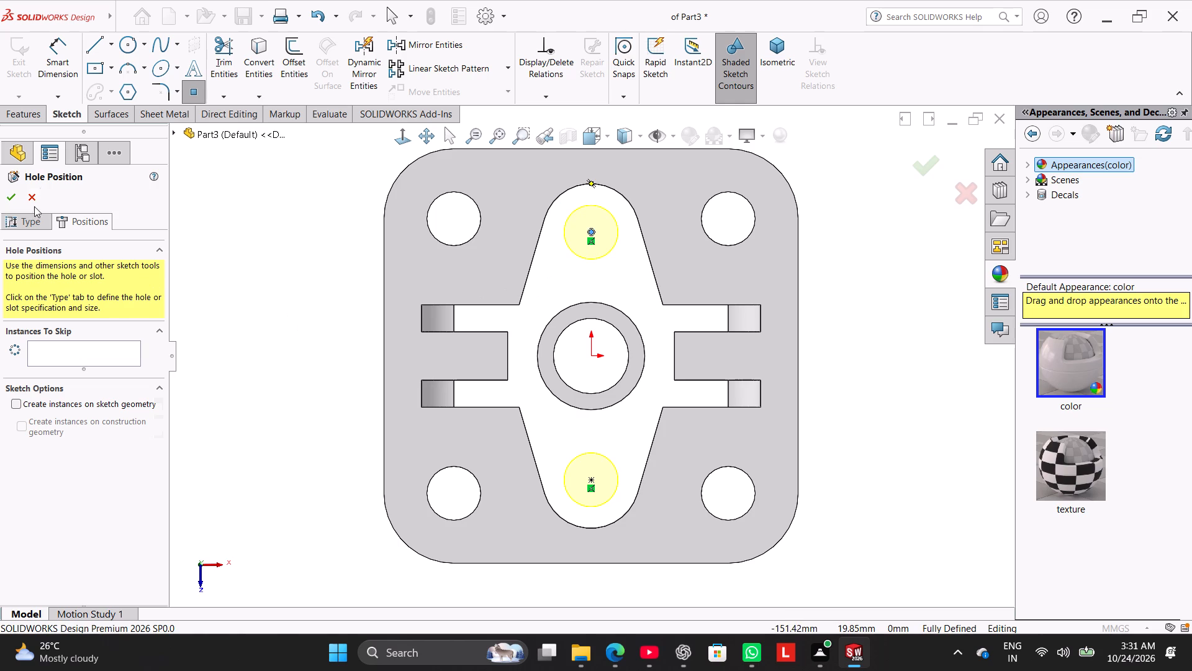
pyautogui.click(6, 191)
pyautogui.click(276, 275)
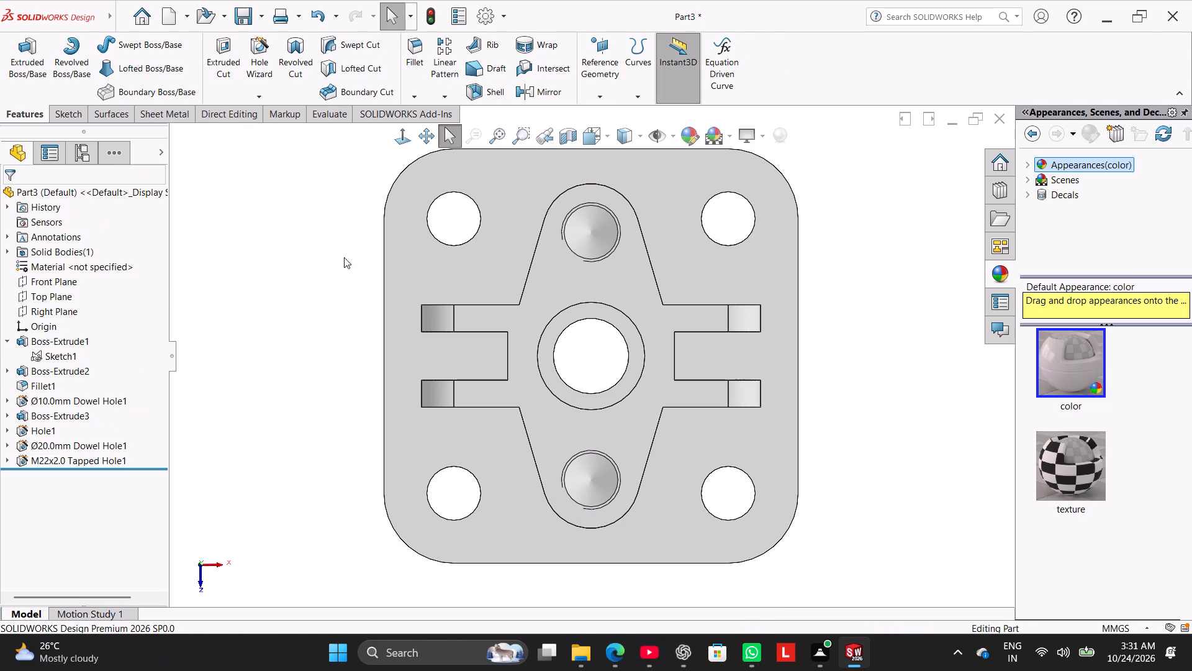
# Apply a zonal section view through the part on the Right Plane and examine the tapped holes' depth face-on.
pyautogui.moveTo(394, 270); pyautogui.dragTo(434, 198, button='middle')
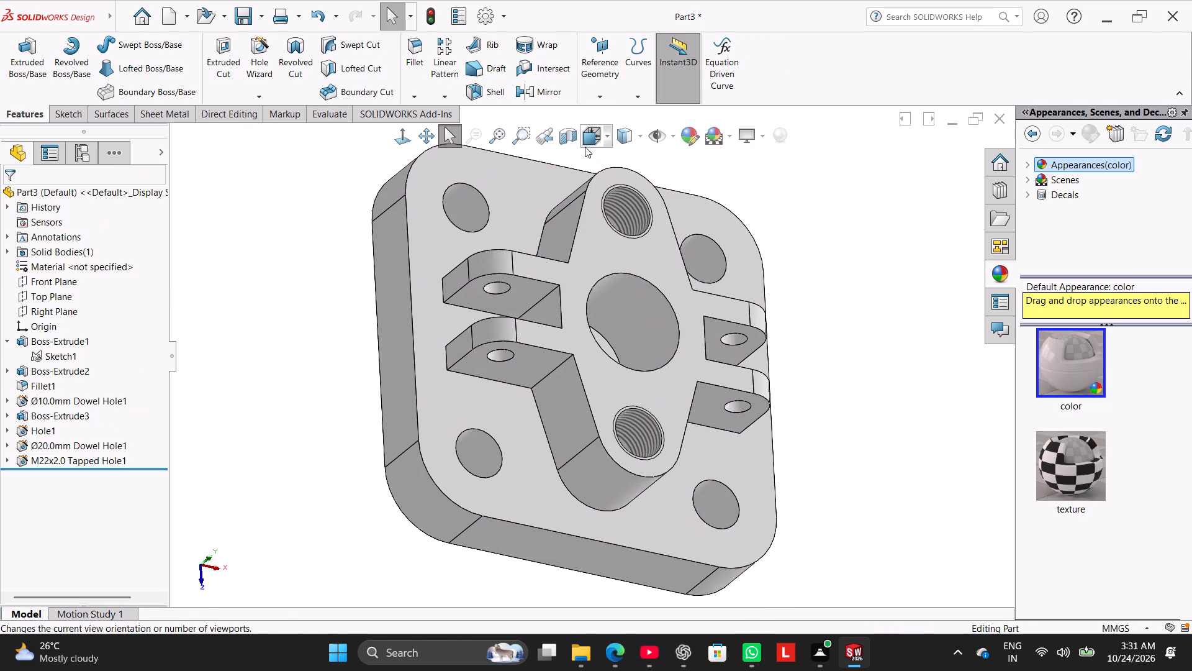
pyautogui.click(569, 141)
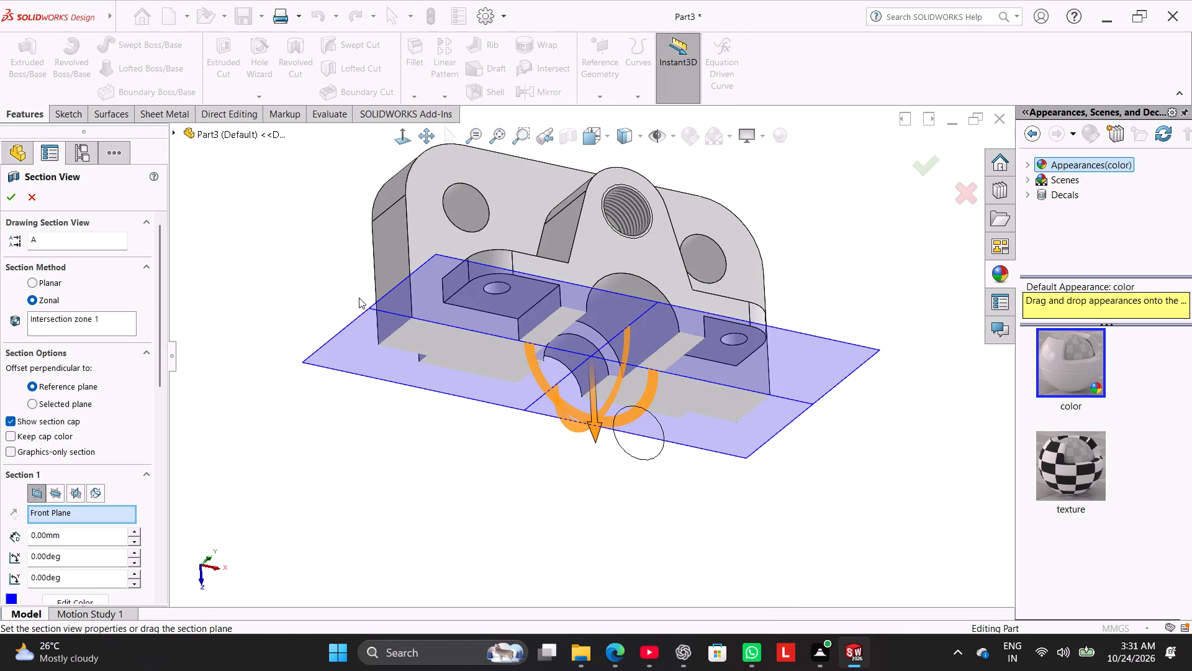
pyautogui.click(75, 498)
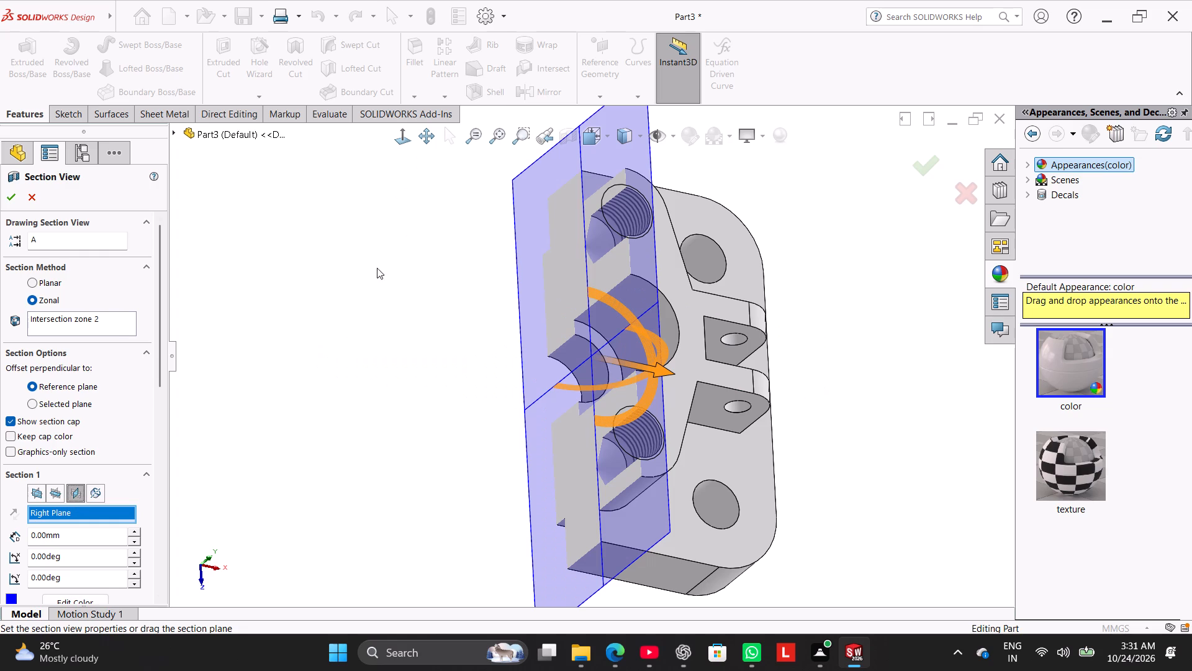
pyautogui.click(404, 130)
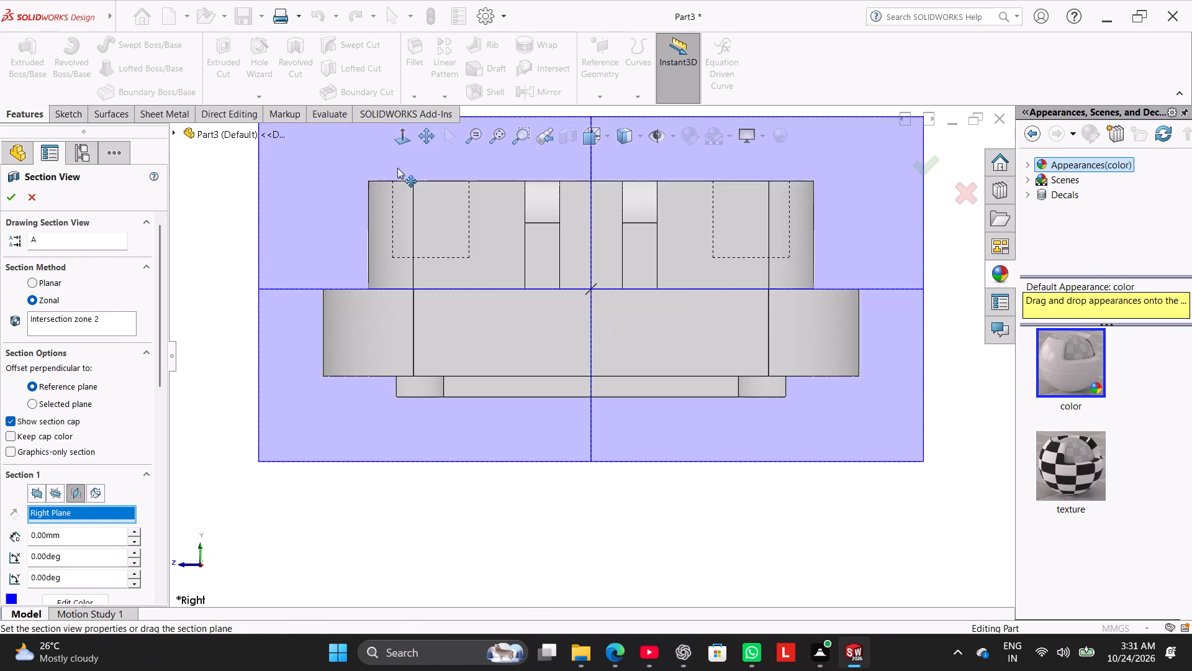
pyautogui.click(403, 136)
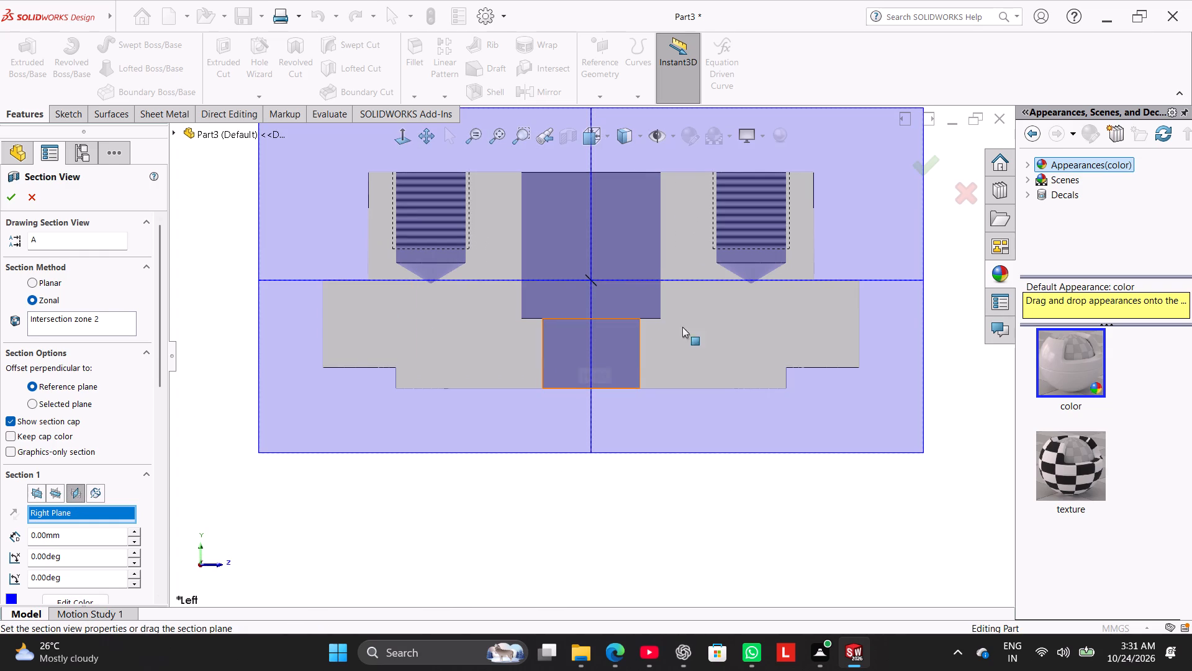
pyautogui.scroll(2, 741, 302)
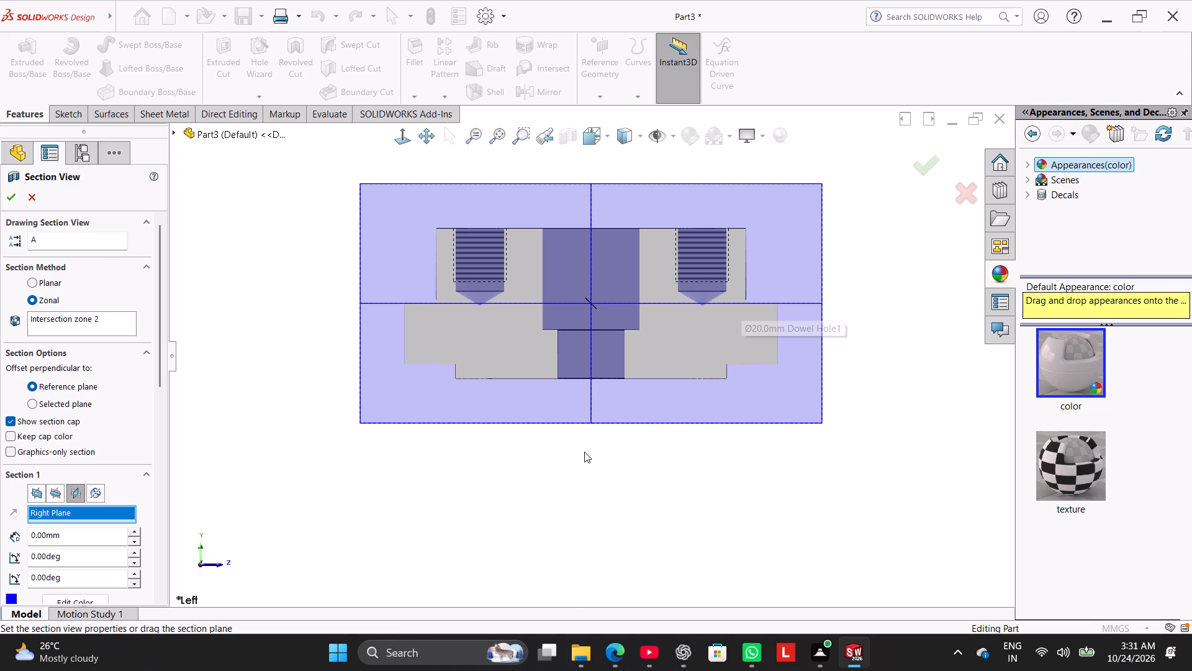
pyautogui.scroll(1, 576, 491)
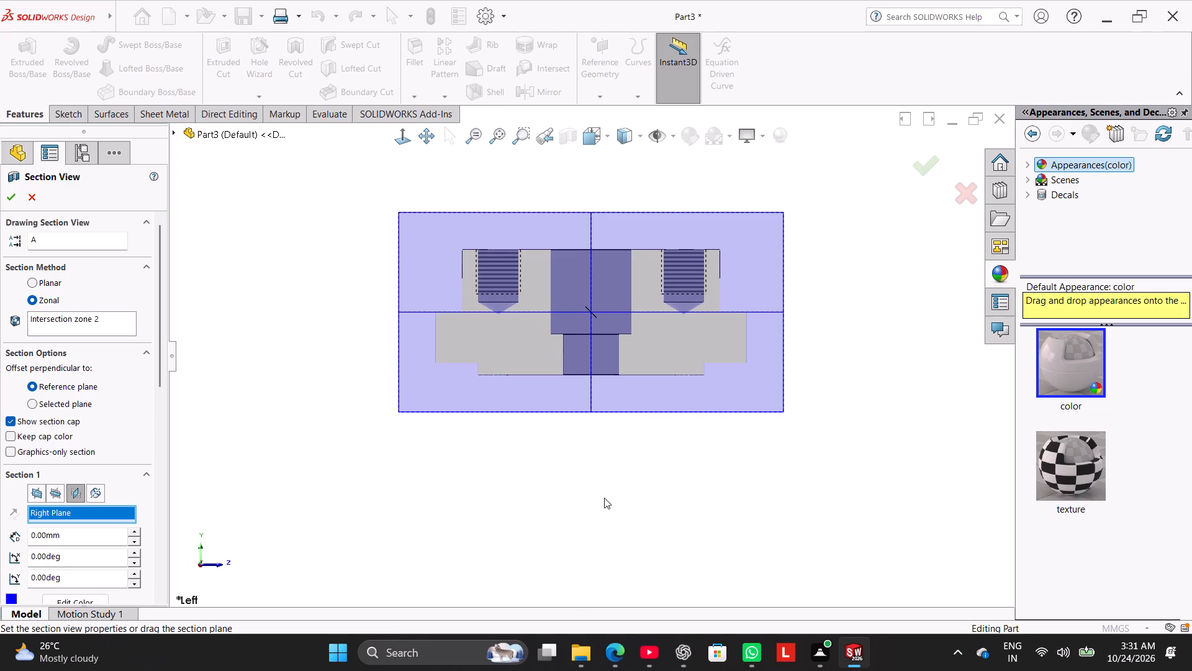
pyautogui.moveTo(607, 500); pyautogui.dragTo(654, 535, button='middle')
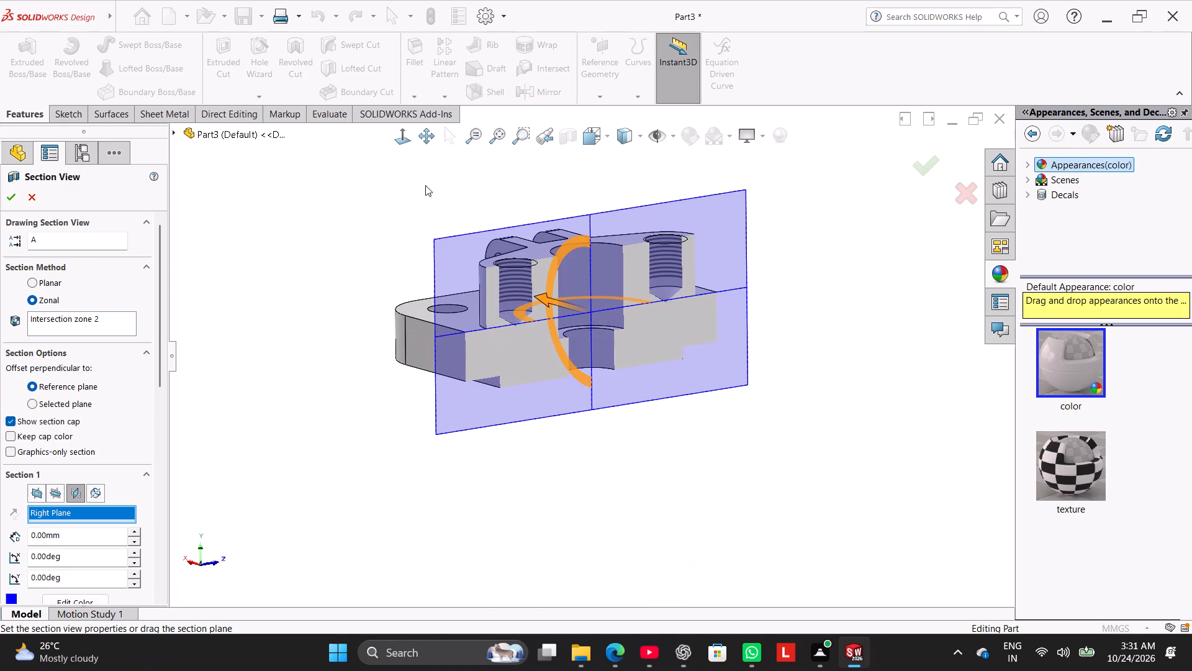
pyautogui.click(409, 142)
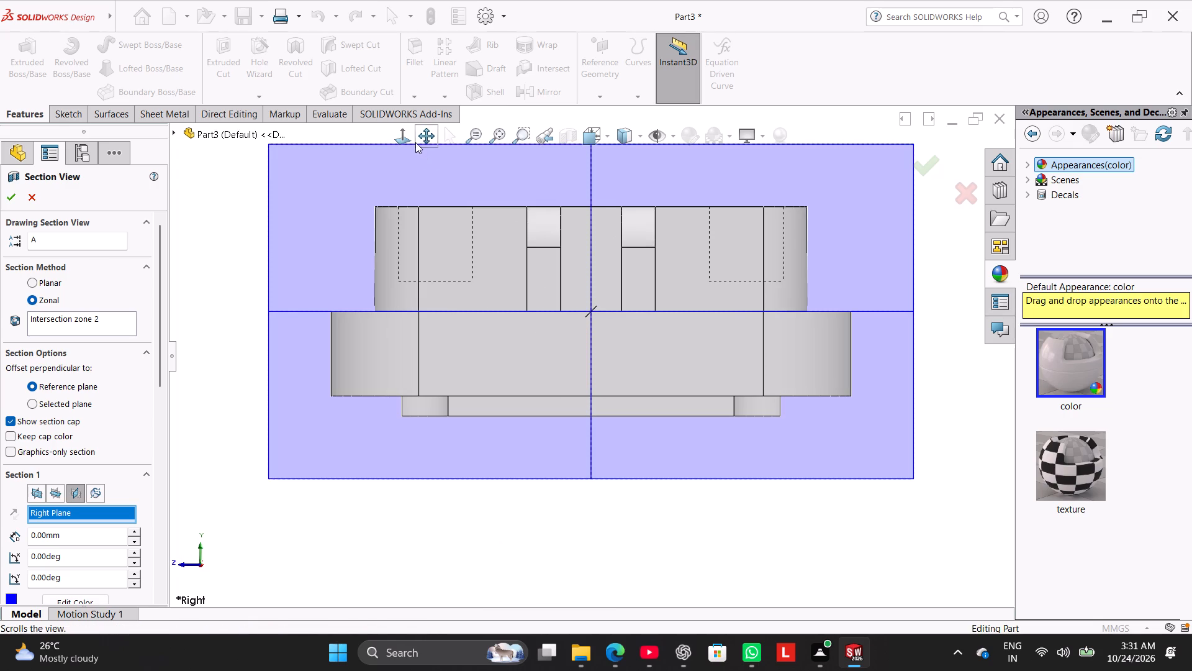
pyautogui.click(413, 140)
pyautogui.scroll(-2, 658, 274)
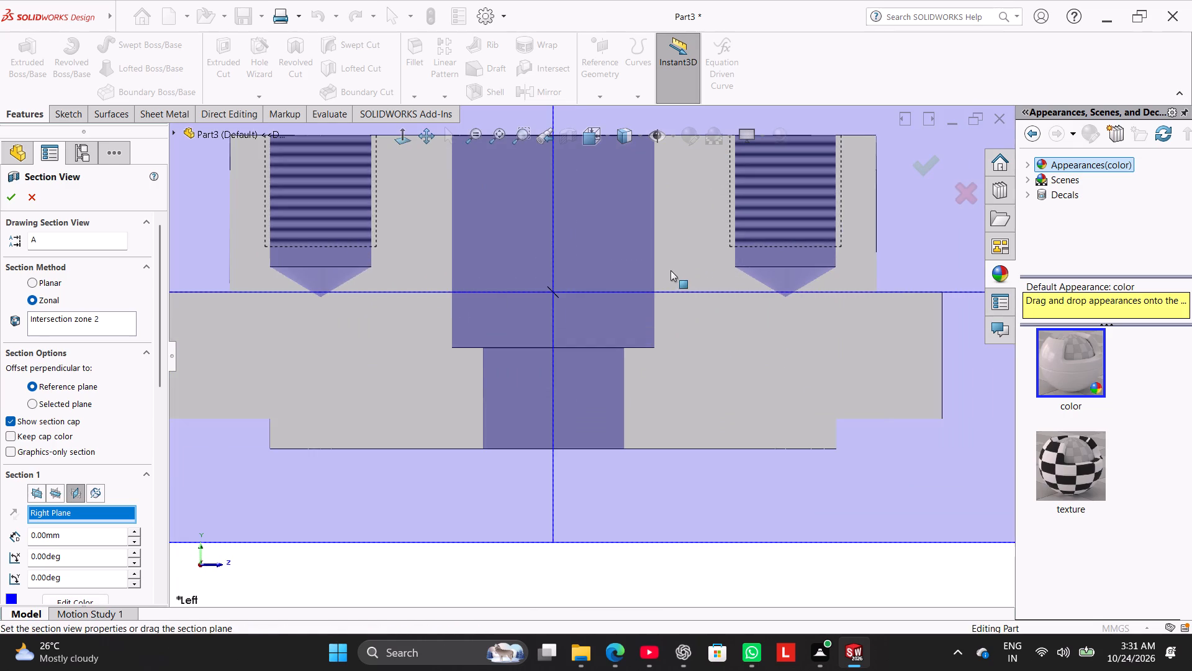
pyautogui.scroll(1, 670, 270)
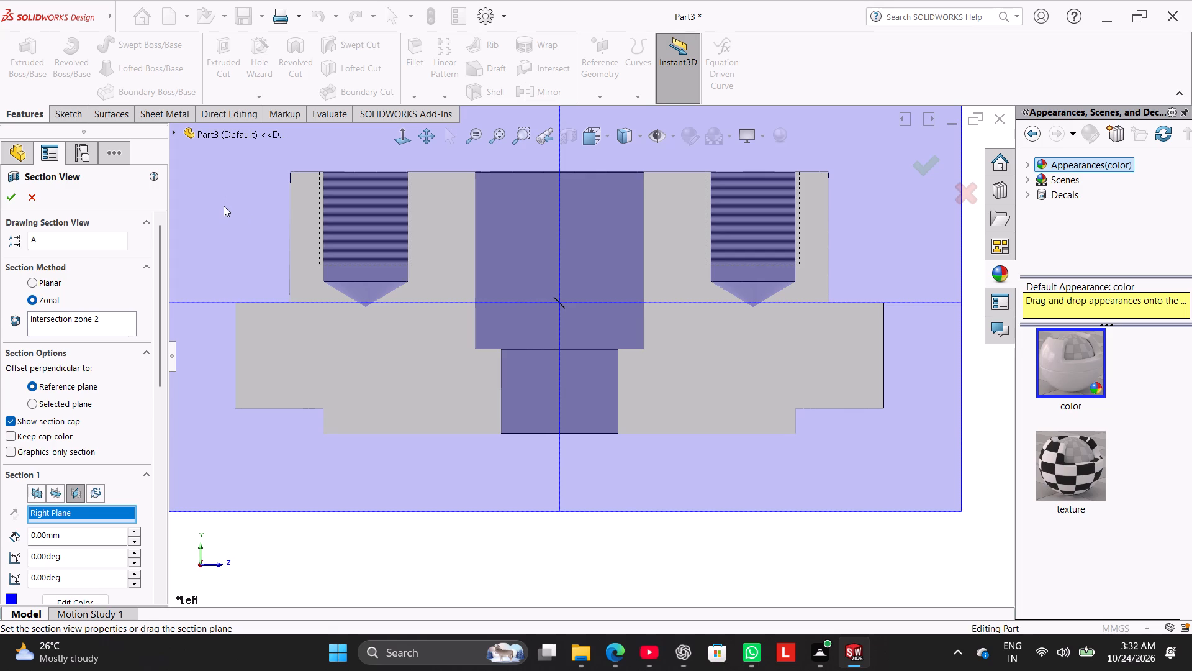
pyautogui.scroll(1, 303, 294)
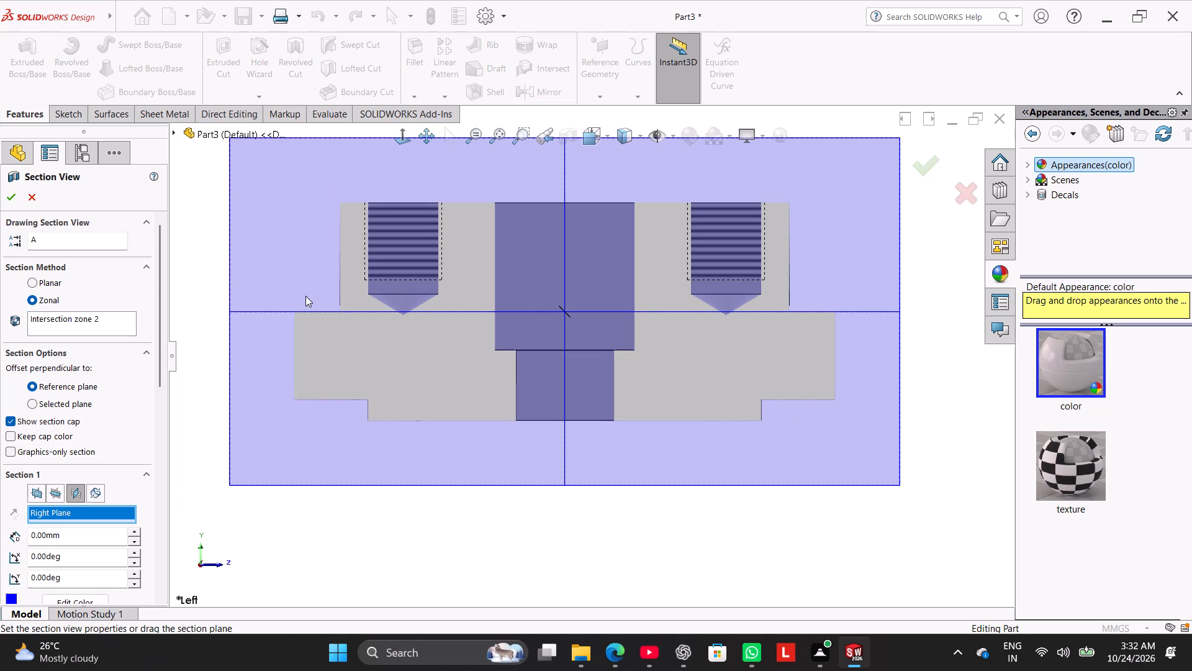
pyautogui.click(305, 578)
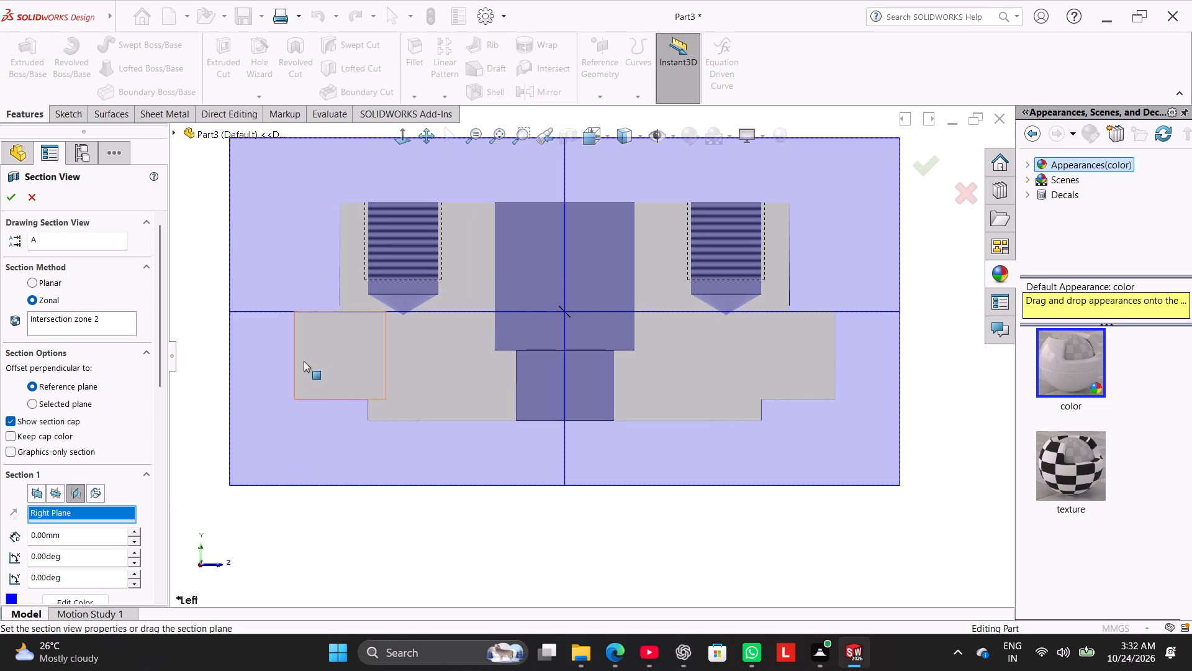
pyautogui.click(17, 199)
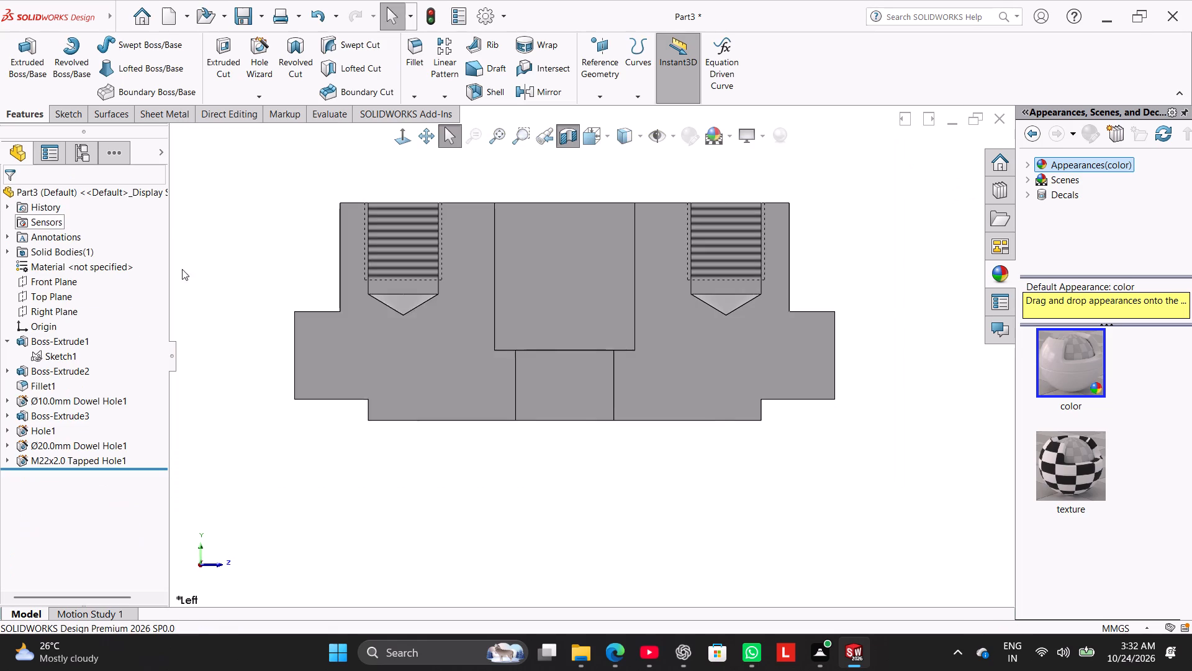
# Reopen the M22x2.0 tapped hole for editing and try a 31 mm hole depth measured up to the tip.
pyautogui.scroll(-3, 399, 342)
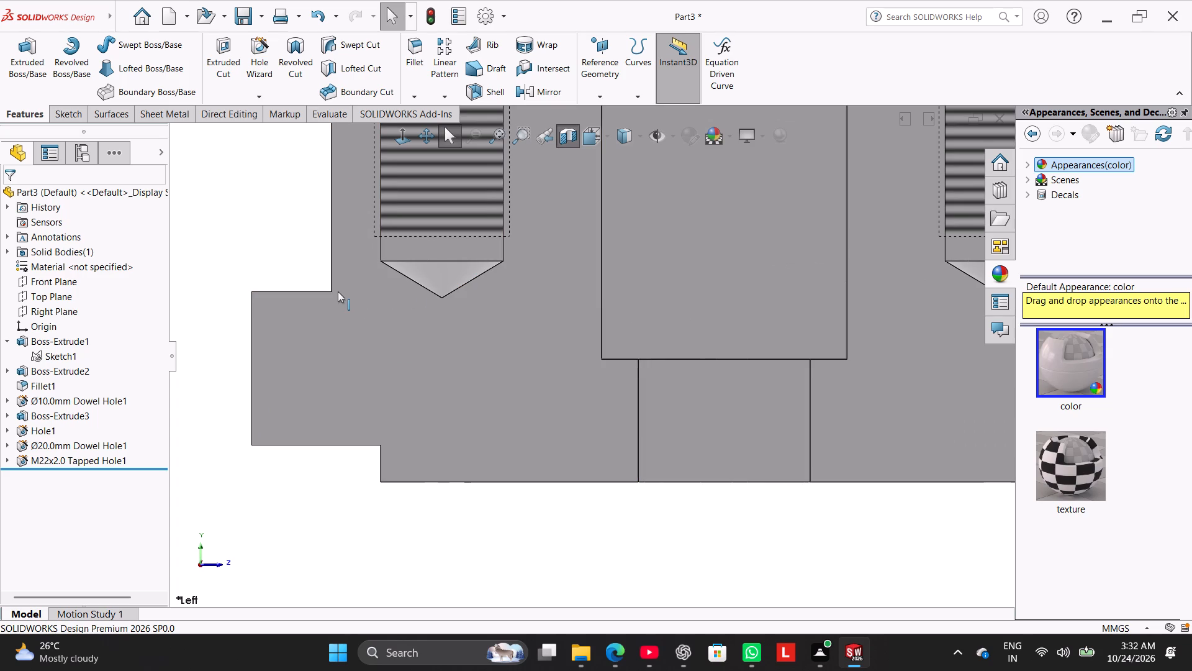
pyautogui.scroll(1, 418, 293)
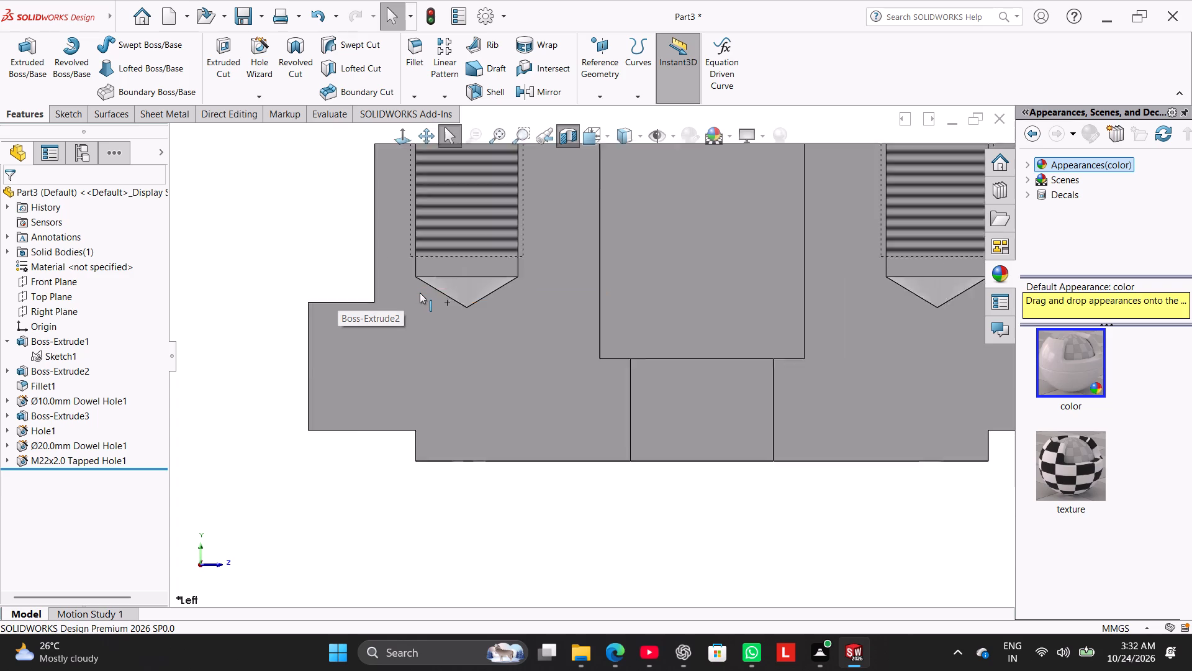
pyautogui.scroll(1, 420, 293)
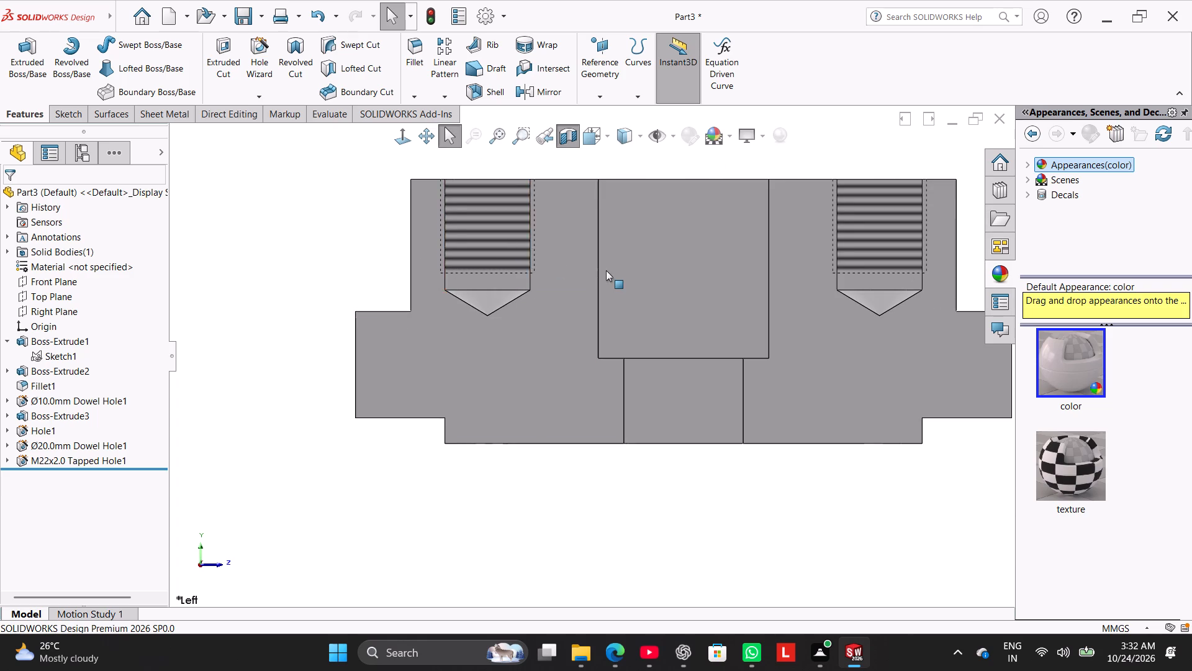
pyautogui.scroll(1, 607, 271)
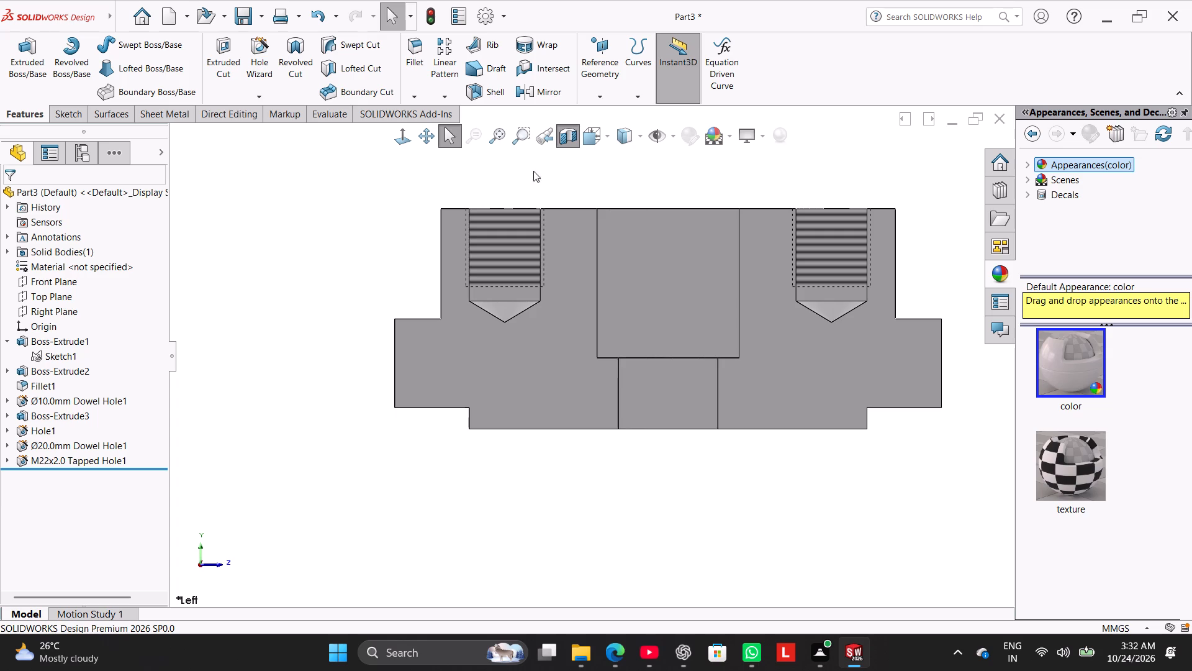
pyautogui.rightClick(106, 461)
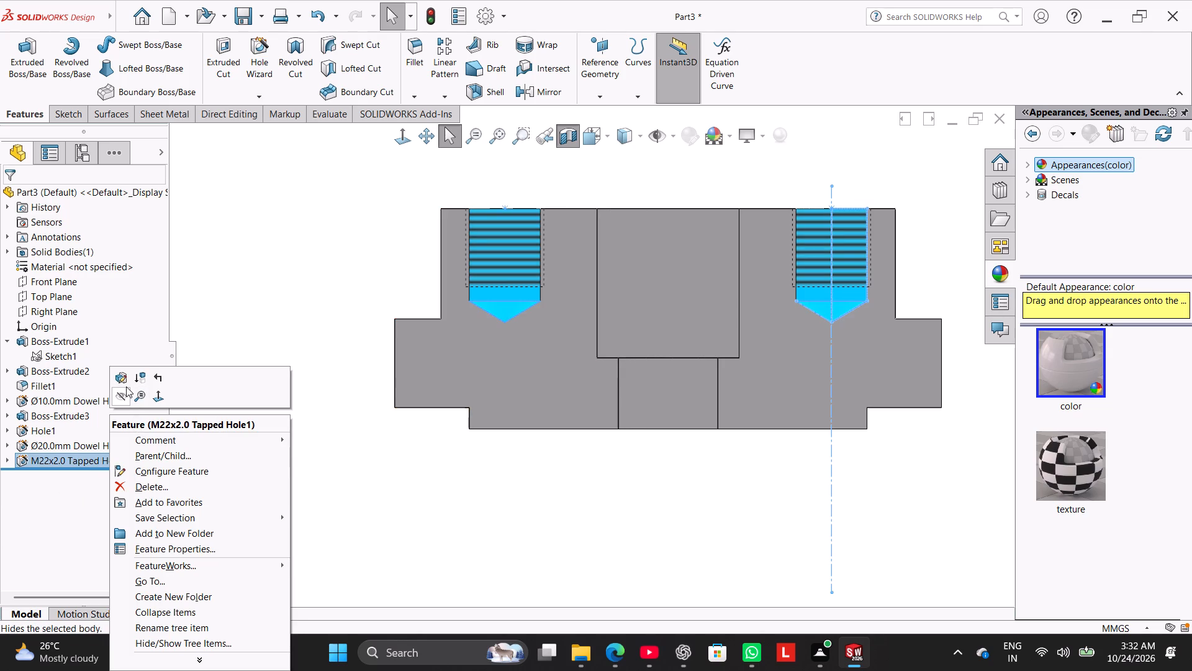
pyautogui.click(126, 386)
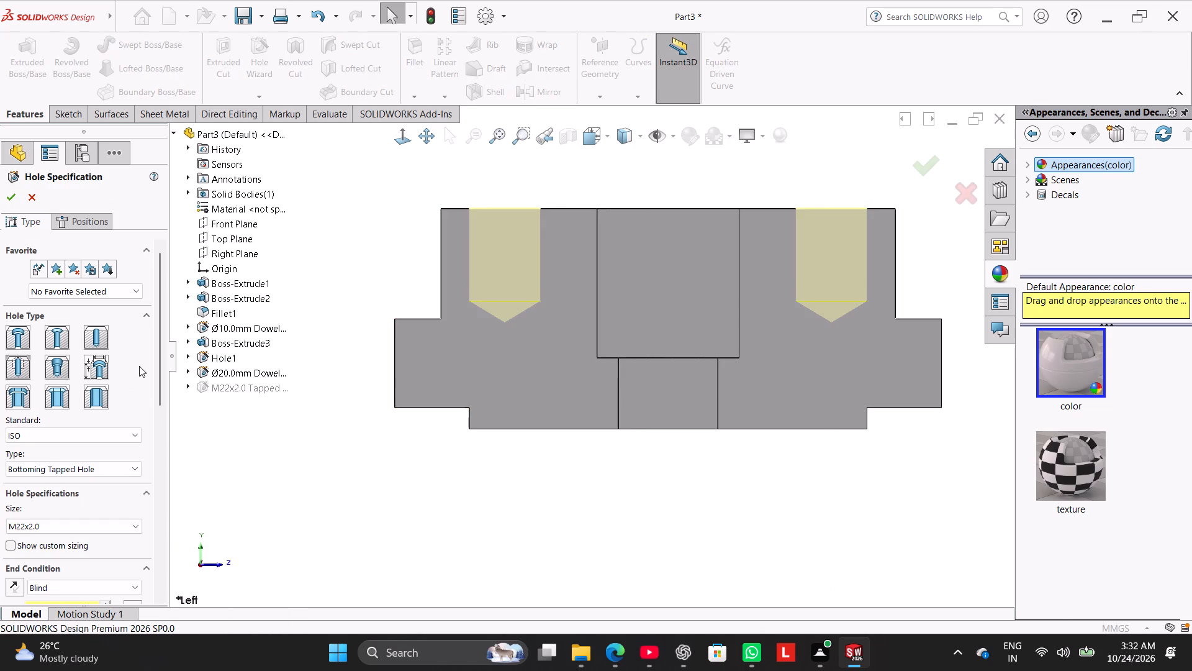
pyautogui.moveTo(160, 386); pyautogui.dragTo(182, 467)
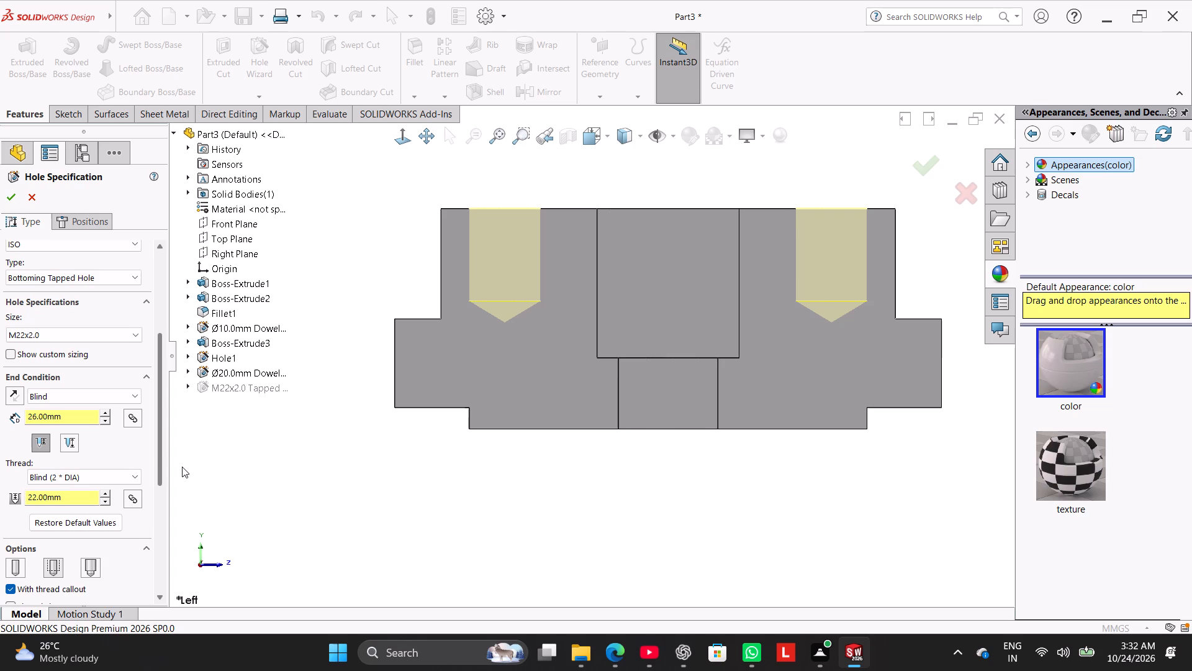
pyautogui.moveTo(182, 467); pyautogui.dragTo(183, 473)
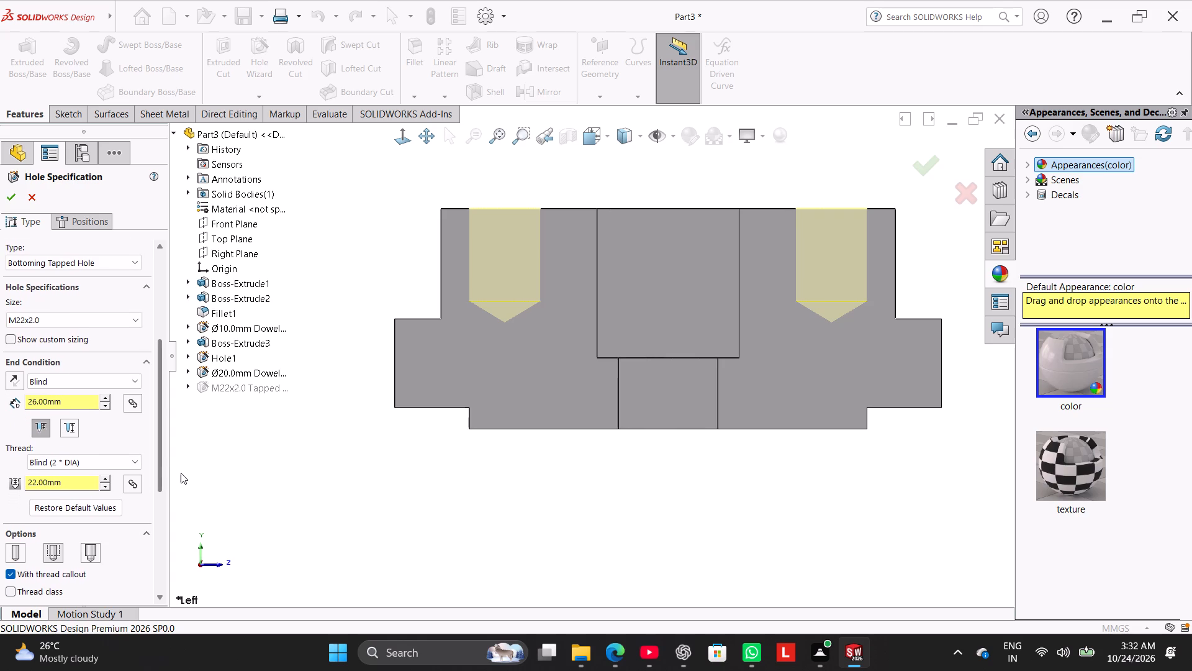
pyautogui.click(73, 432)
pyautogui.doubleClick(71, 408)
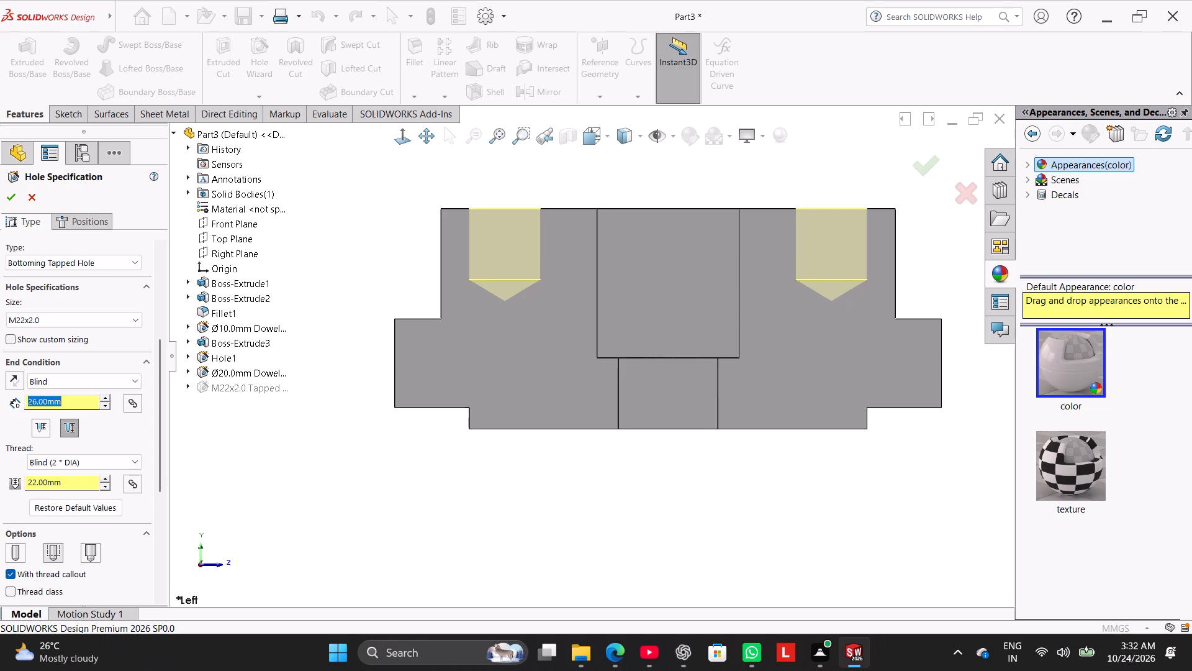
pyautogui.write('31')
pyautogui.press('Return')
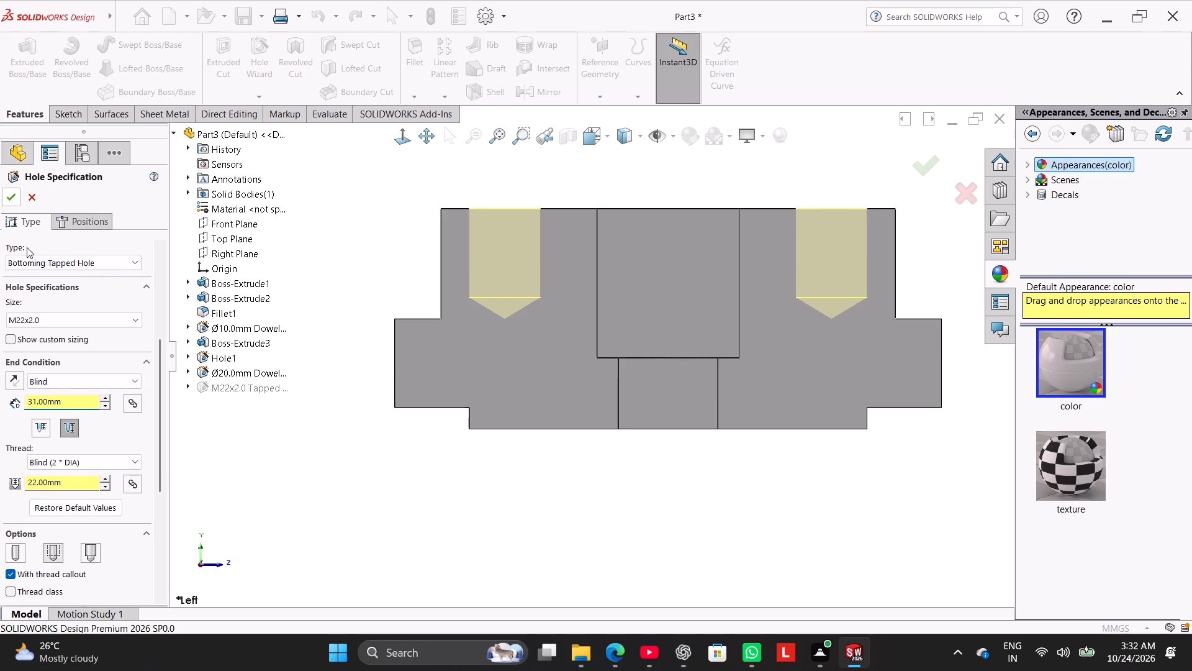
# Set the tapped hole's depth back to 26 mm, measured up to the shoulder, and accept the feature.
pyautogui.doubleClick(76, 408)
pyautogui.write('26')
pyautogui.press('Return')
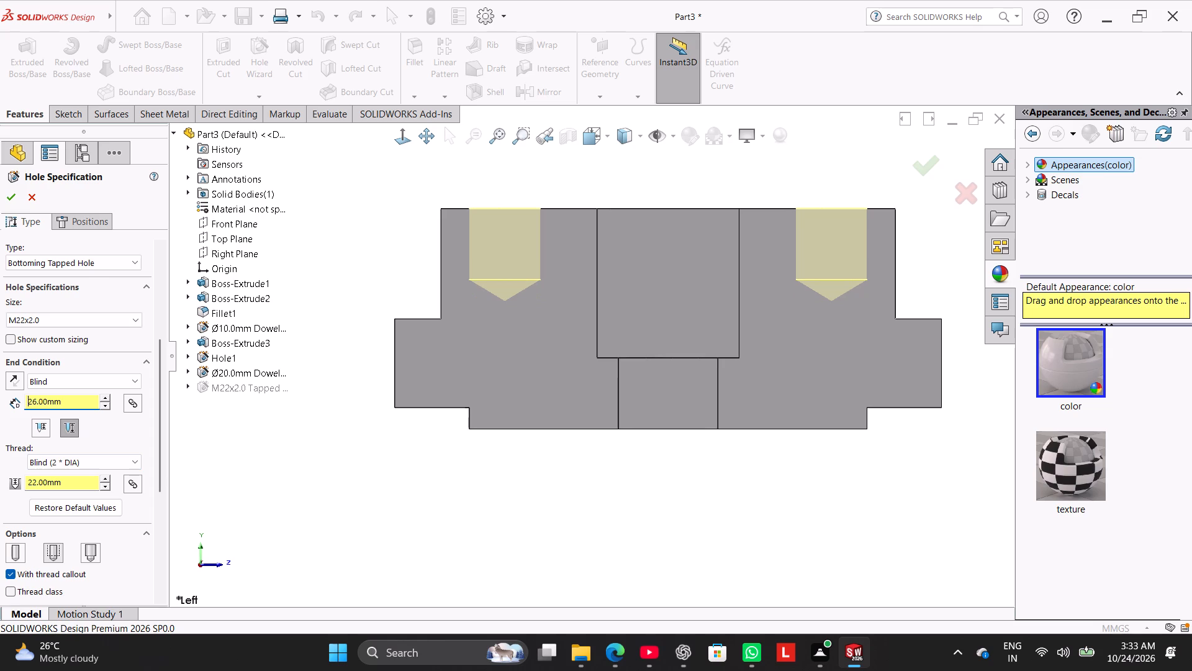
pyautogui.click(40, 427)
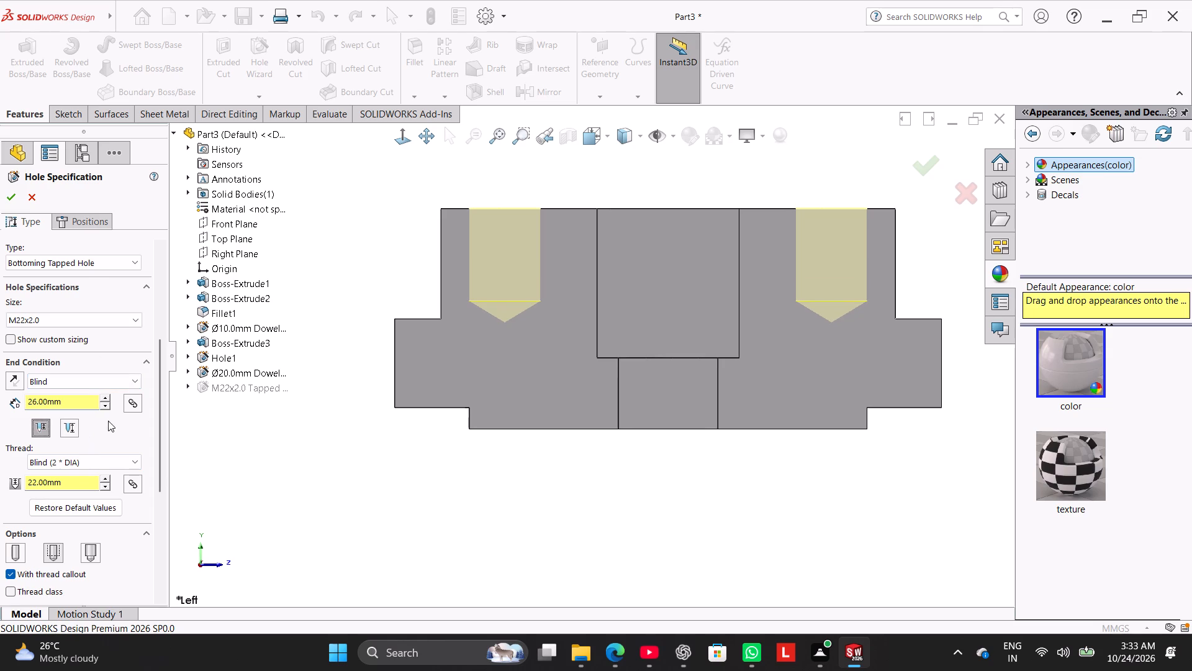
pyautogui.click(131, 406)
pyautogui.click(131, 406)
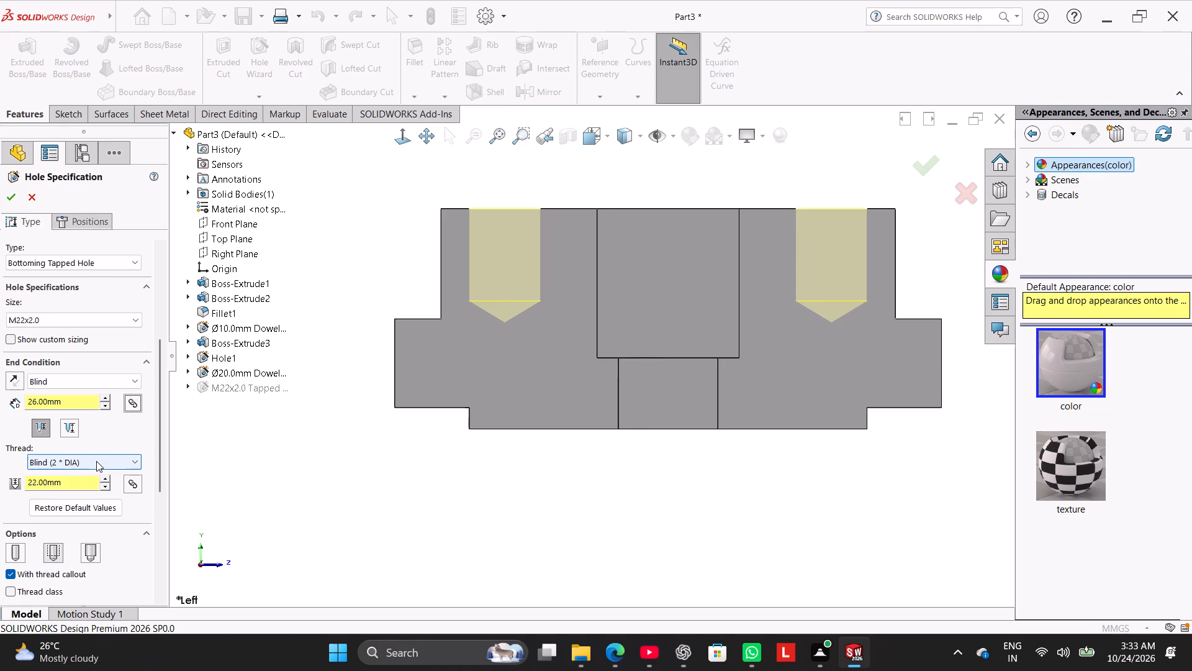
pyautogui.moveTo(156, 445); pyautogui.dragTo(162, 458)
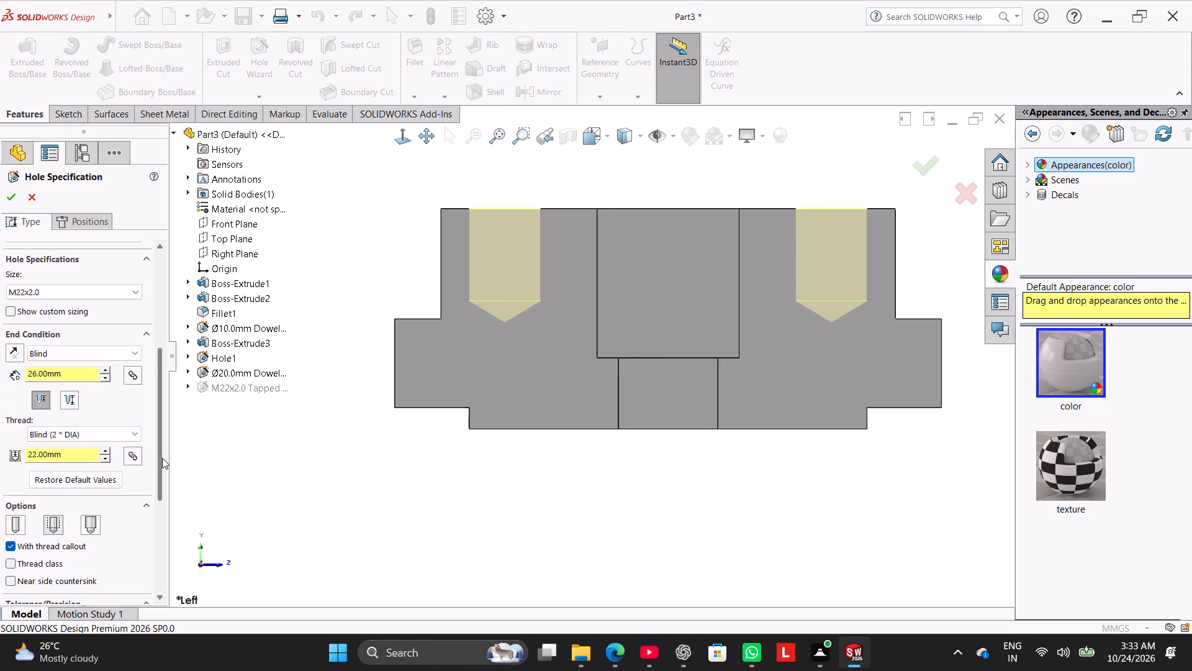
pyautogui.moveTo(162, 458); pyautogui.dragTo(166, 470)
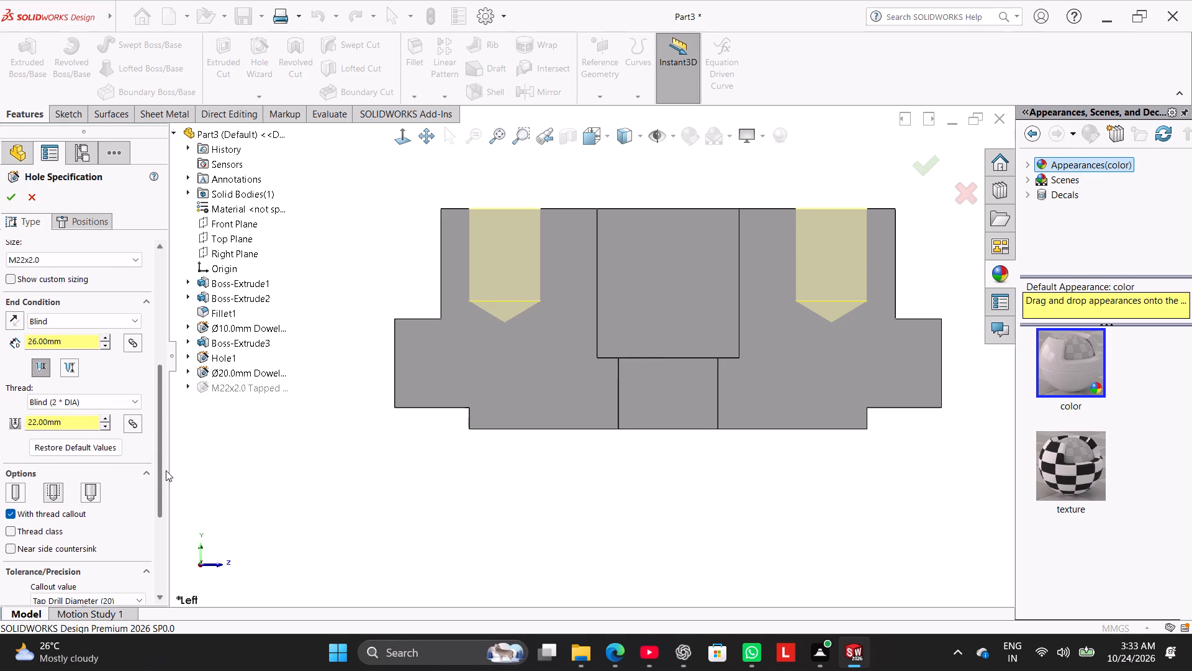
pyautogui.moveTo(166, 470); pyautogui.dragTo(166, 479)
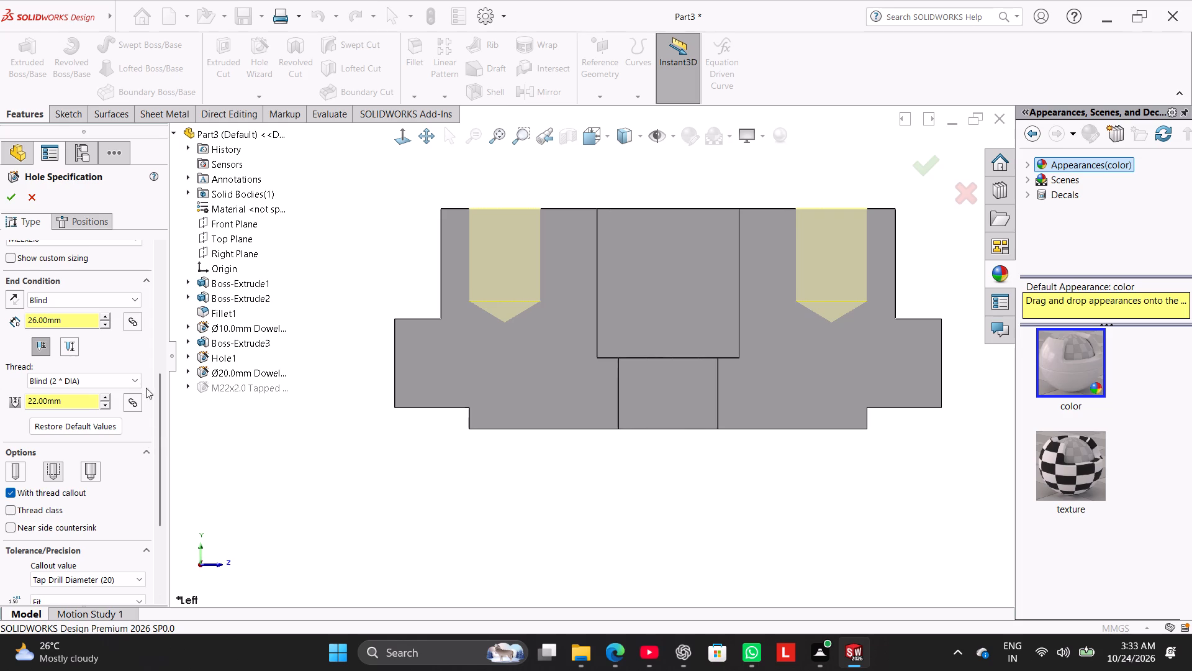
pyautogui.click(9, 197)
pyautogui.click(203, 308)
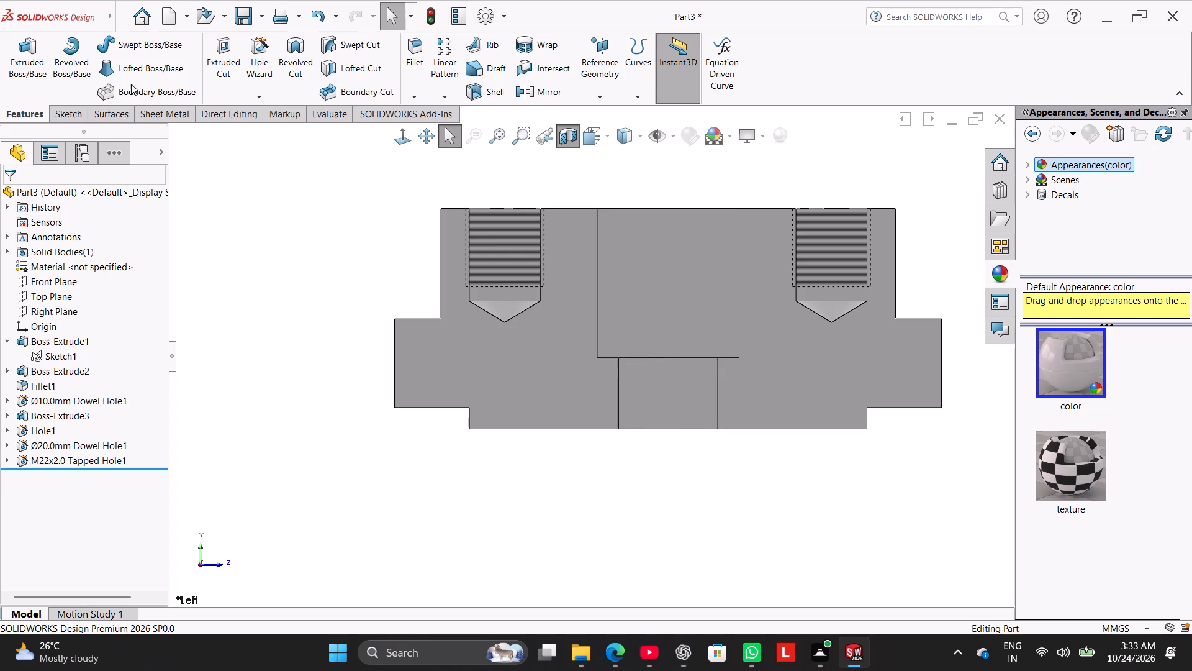
# Check the straight wall length and the thread depth of one sectioned tapped hole.
pyautogui.click(540, 291)
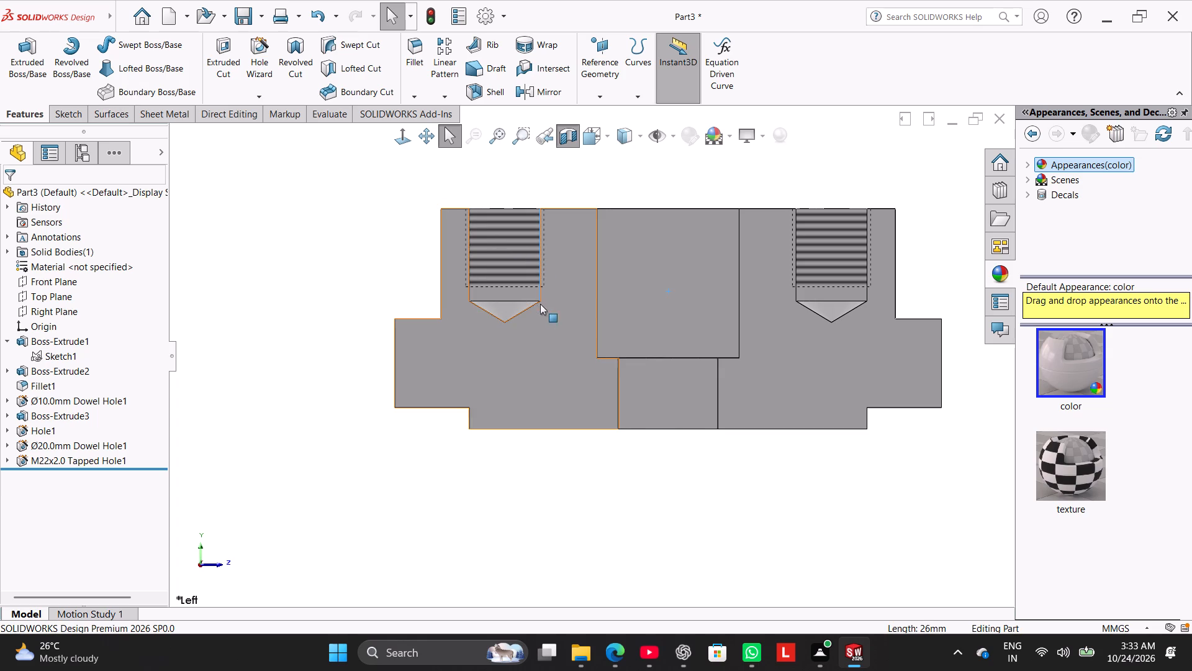
pyautogui.click(510, 501)
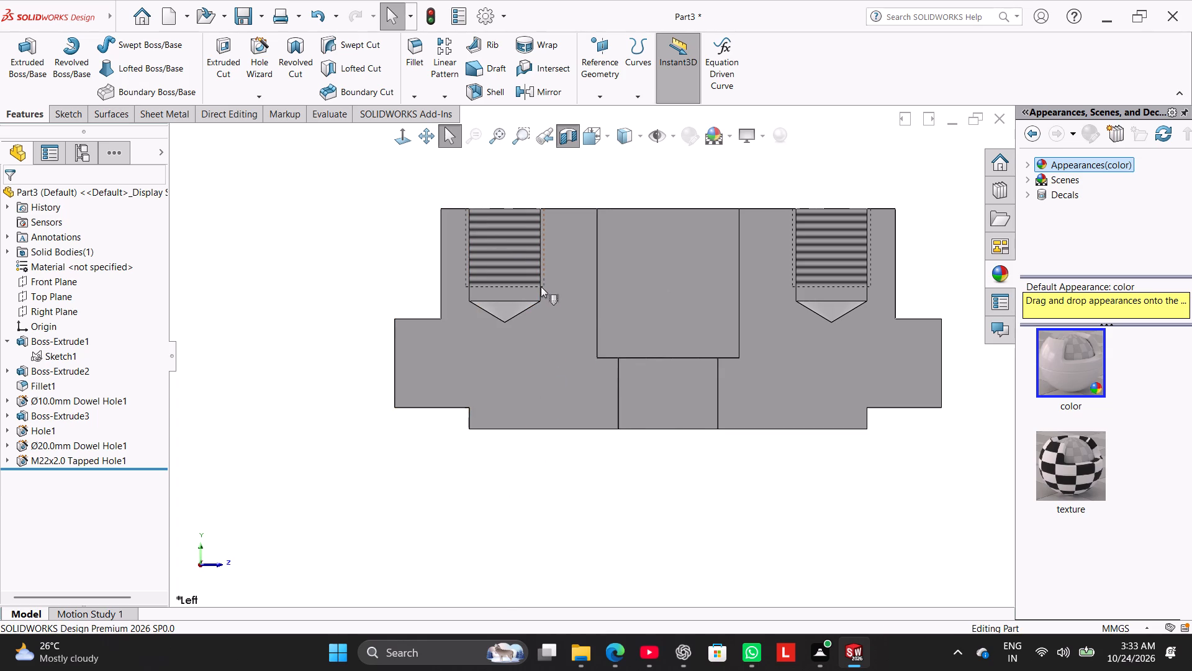
pyautogui.click(541, 286)
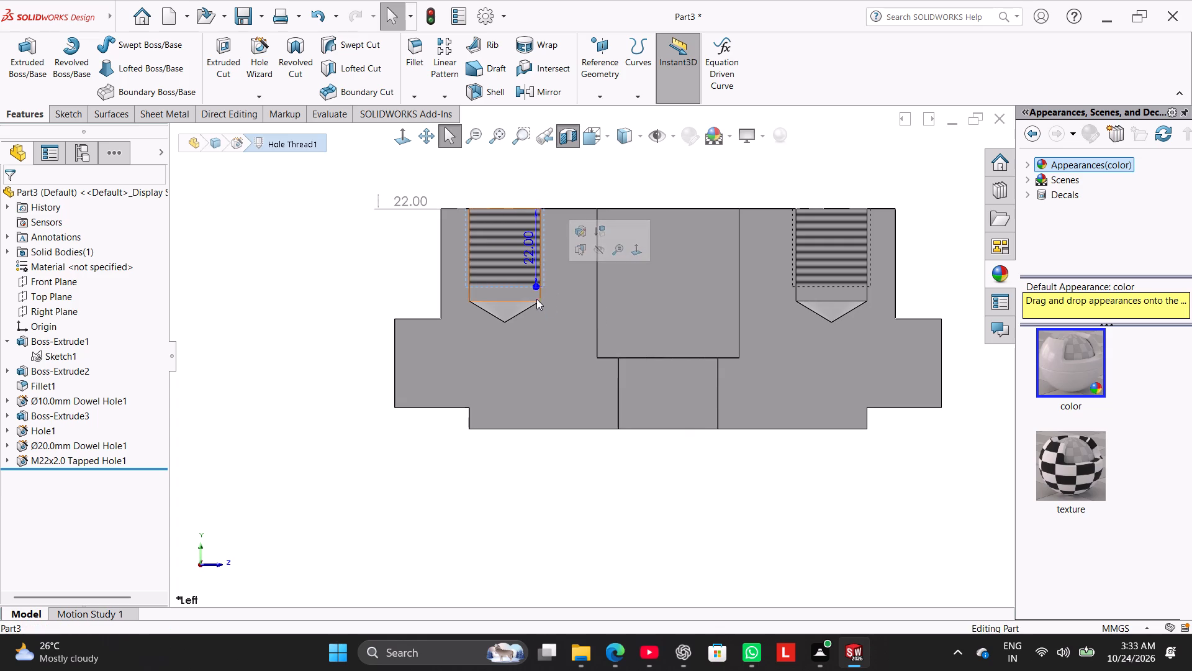
pyautogui.click(346, 262)
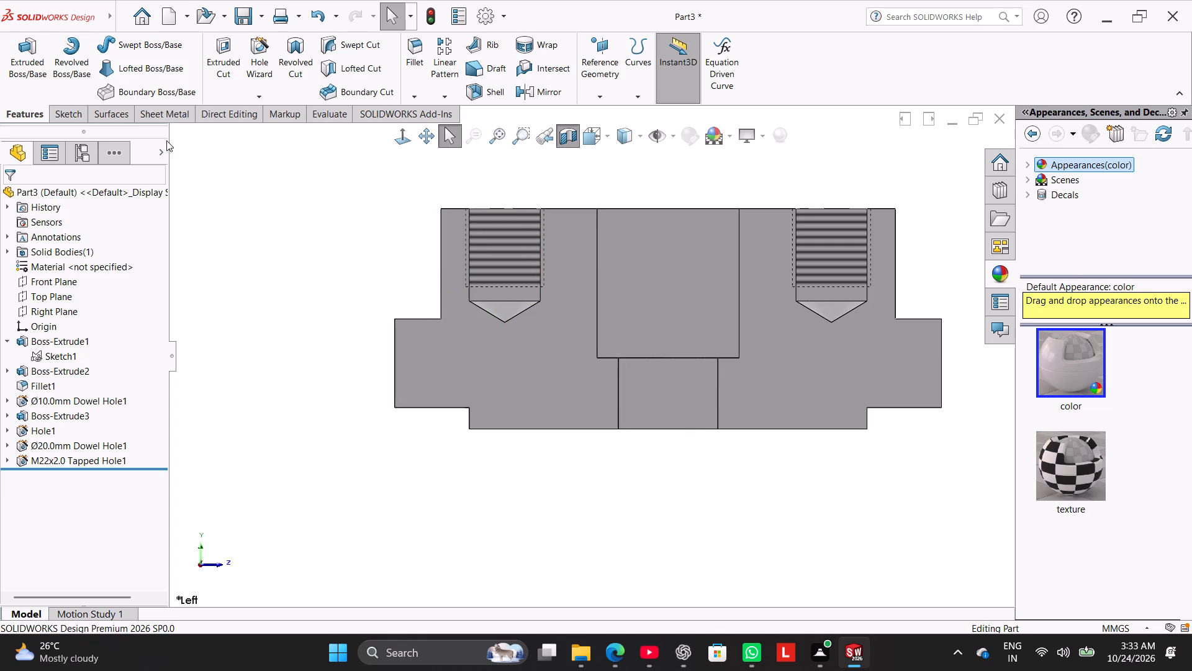
# Turn off the section view and show the whole part in isometric orientation.
pyautogui.click(576, 140)
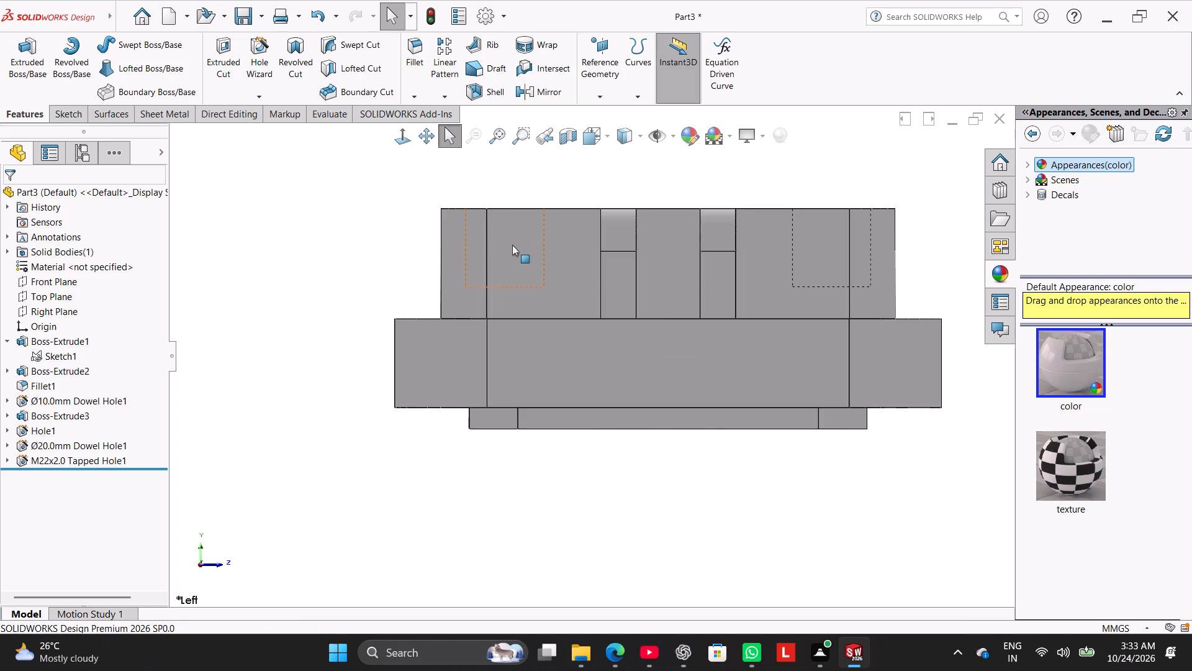
pyautogui.moveTo(353, 331); pyautogui.dragTo(507, 250, button='right')
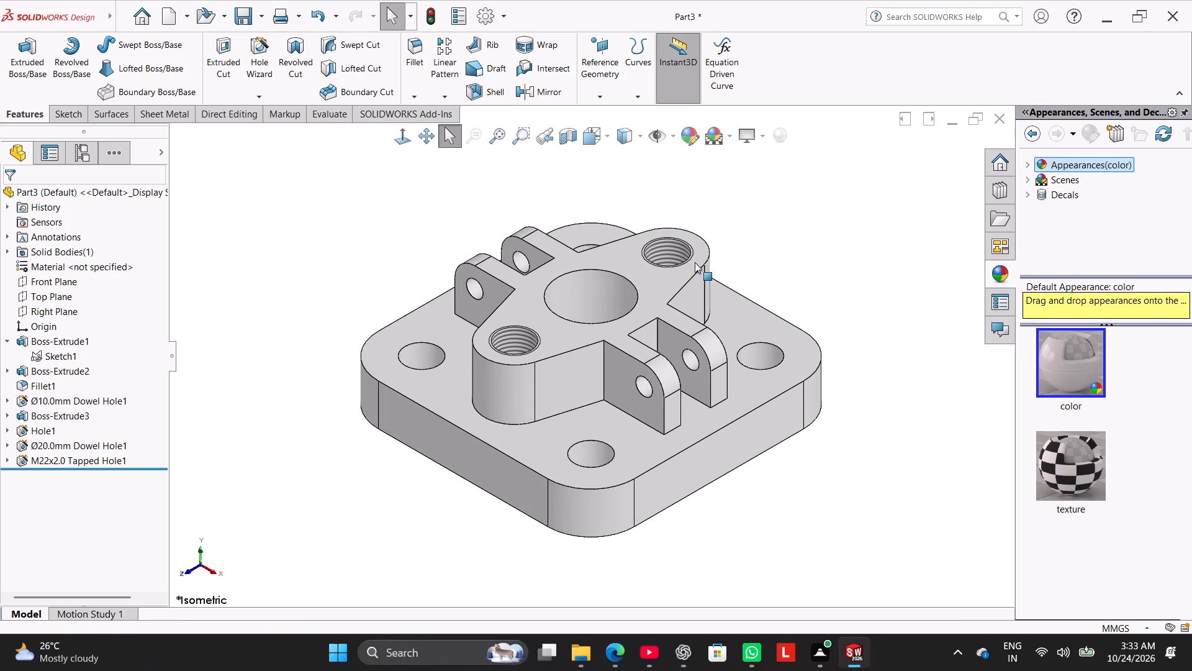
# Edit the whole part's appearance and apply the bright yellow standard colour, RGB 255, 255, 0.
pyautogui.click(695, 132)
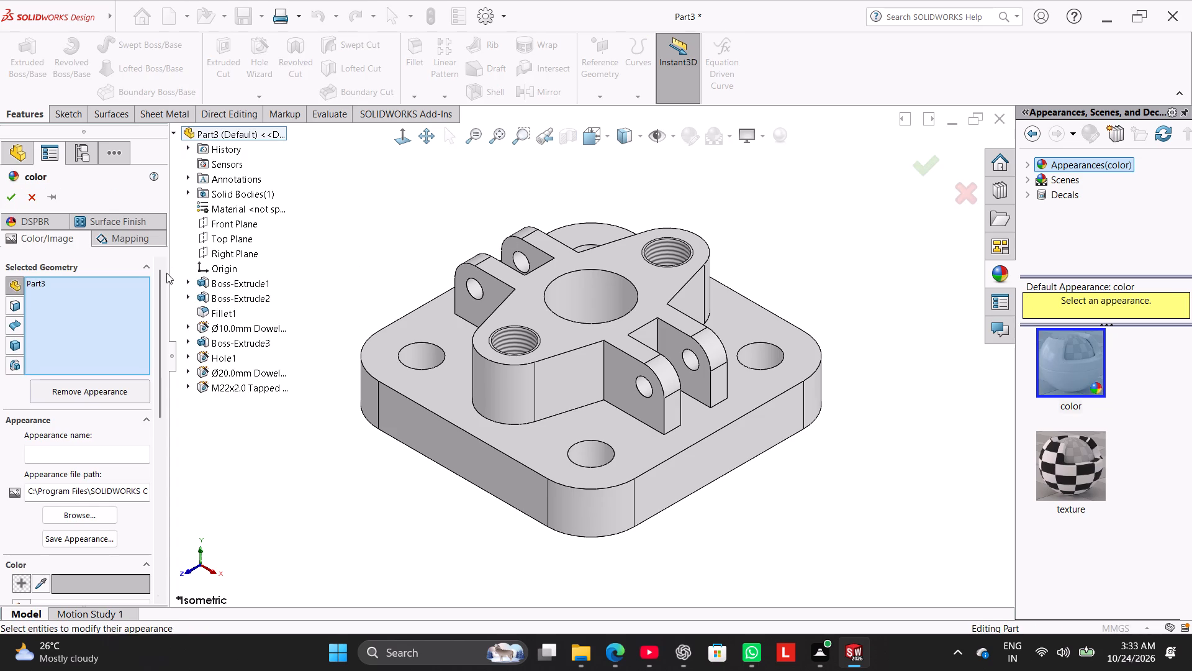
pyautogui.moveTo(160, 273); pyautogui.dragTo(166, 393)
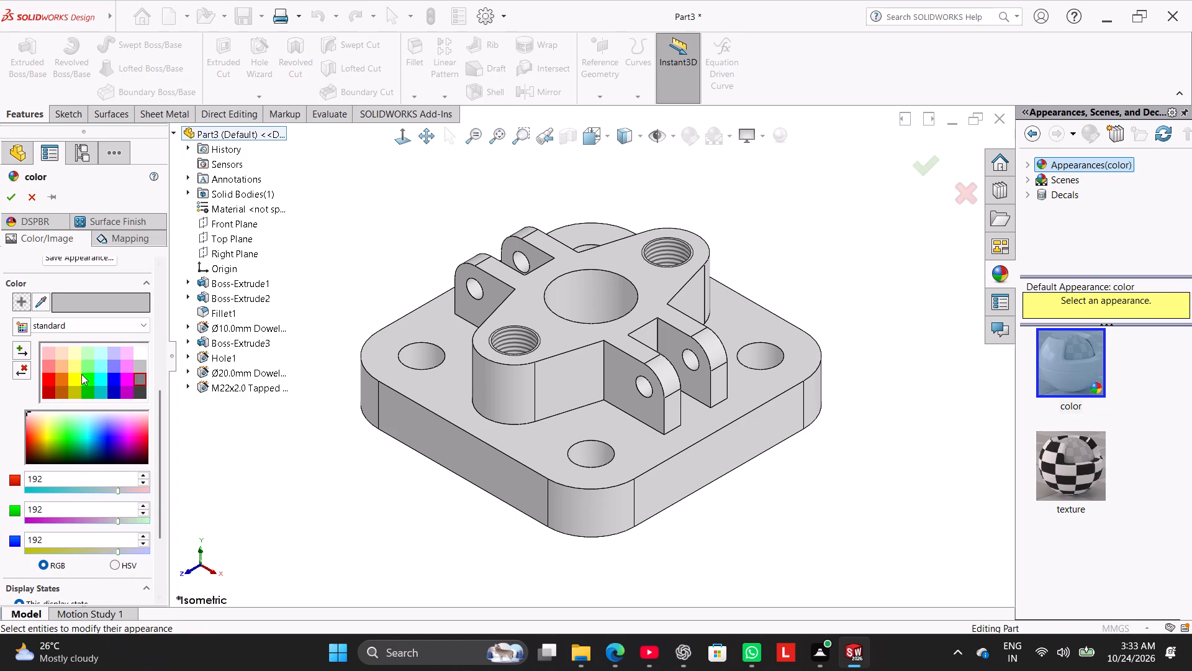
pyautogui.click(76, 380)
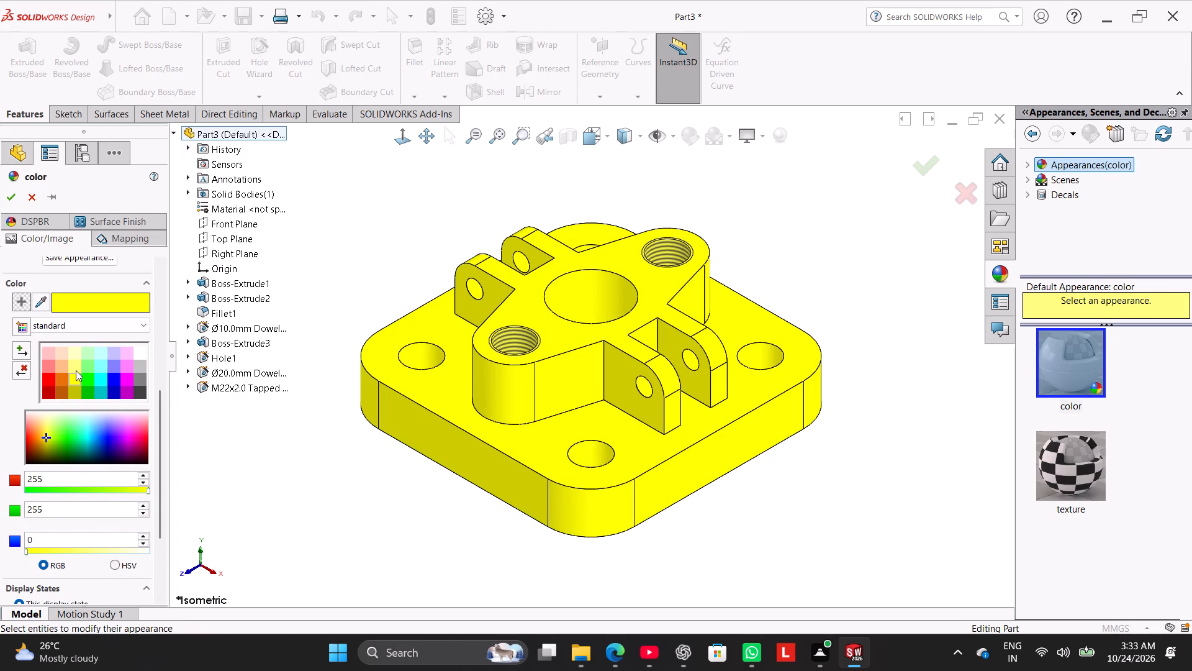
pyautogui.click(76, 369)
pyautogui.click(75, 377)
pyautogui.click(75, 385)
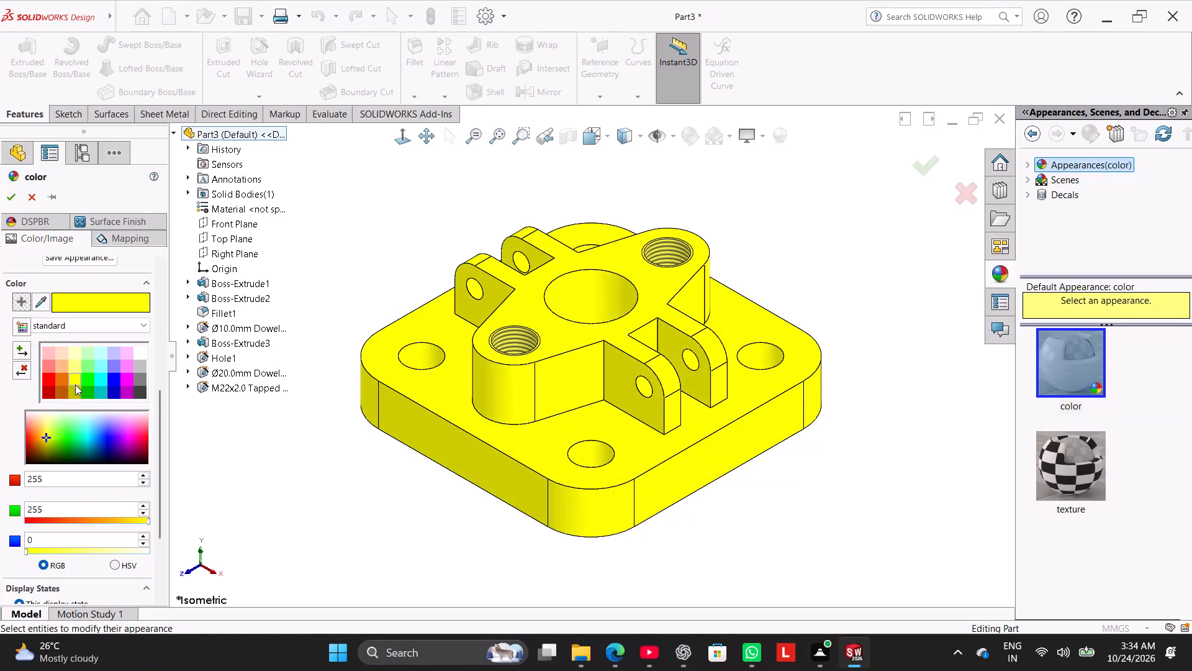
pyautogui.click(75, 388)
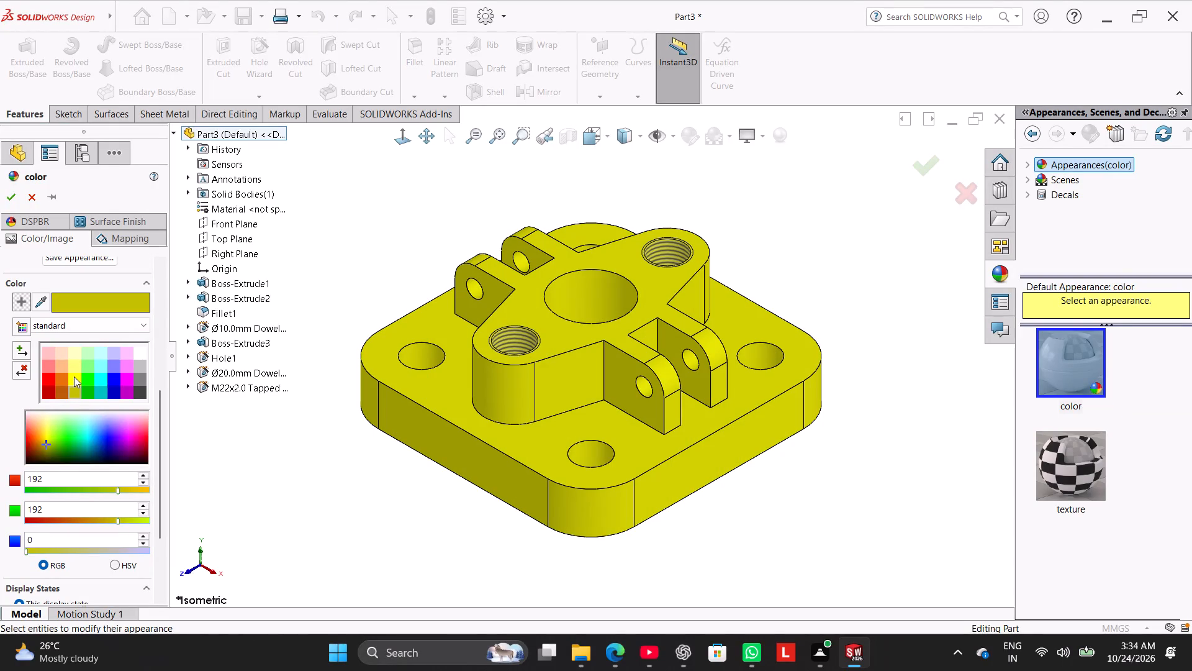
pyautogui.click(74, 377)
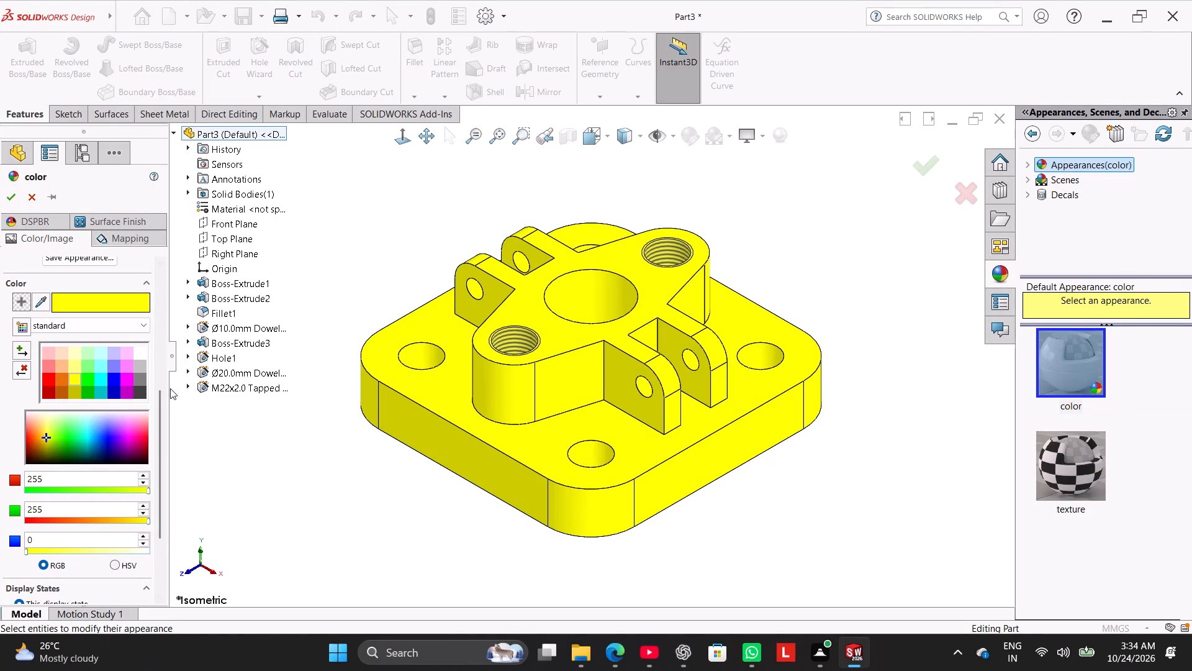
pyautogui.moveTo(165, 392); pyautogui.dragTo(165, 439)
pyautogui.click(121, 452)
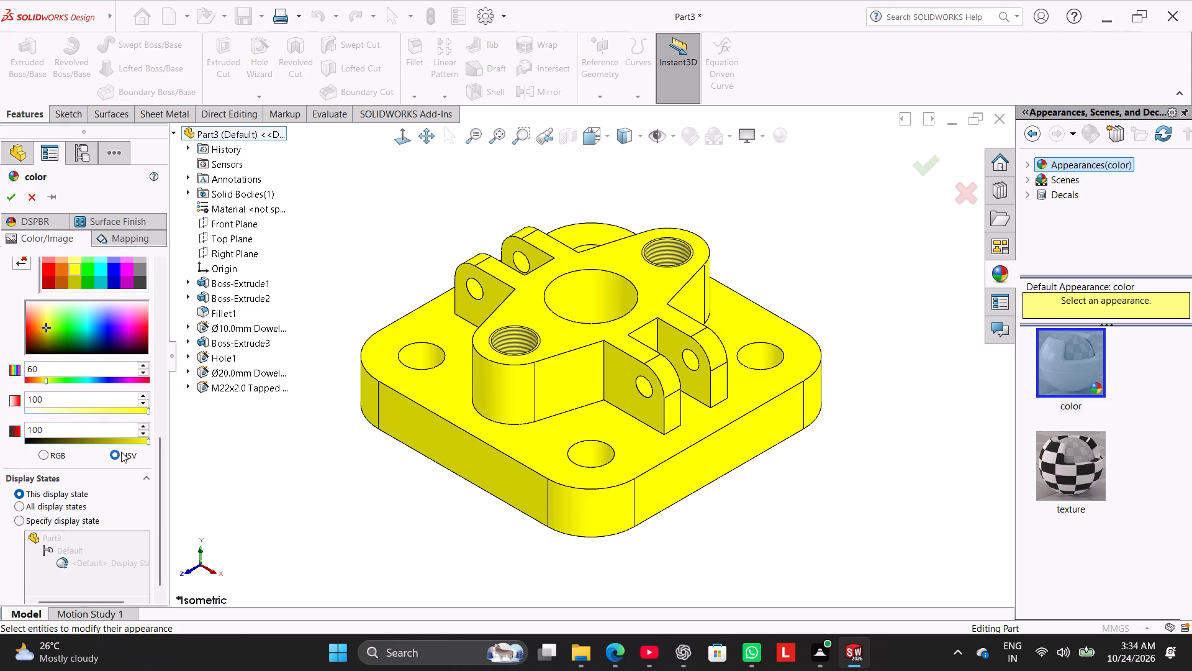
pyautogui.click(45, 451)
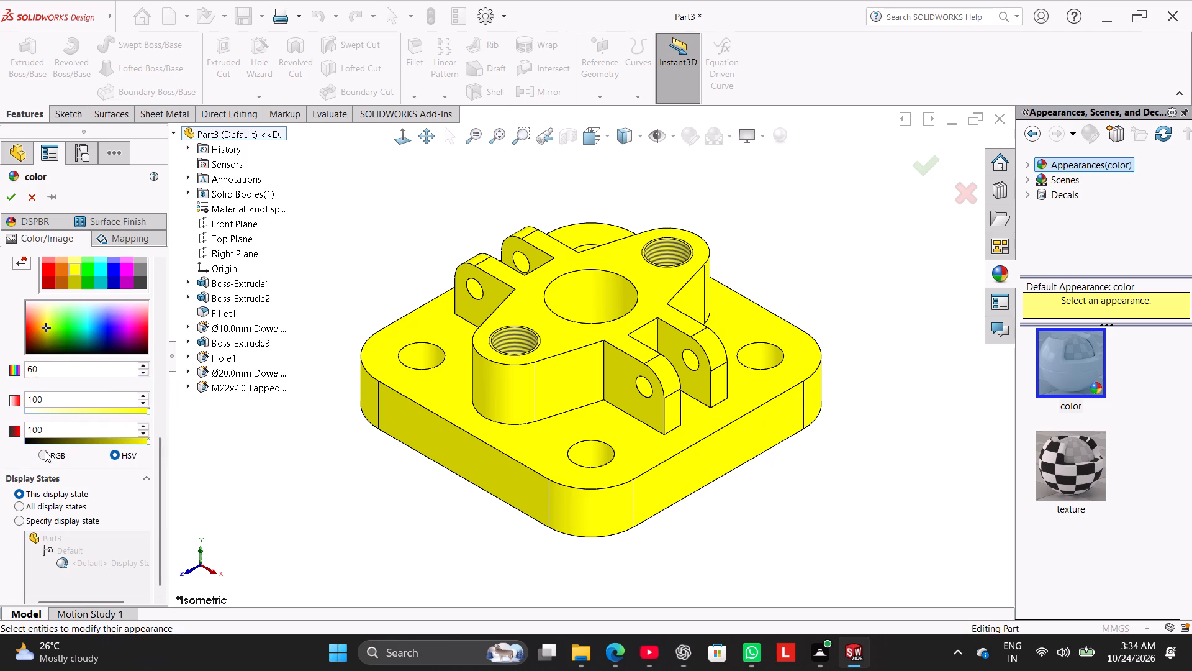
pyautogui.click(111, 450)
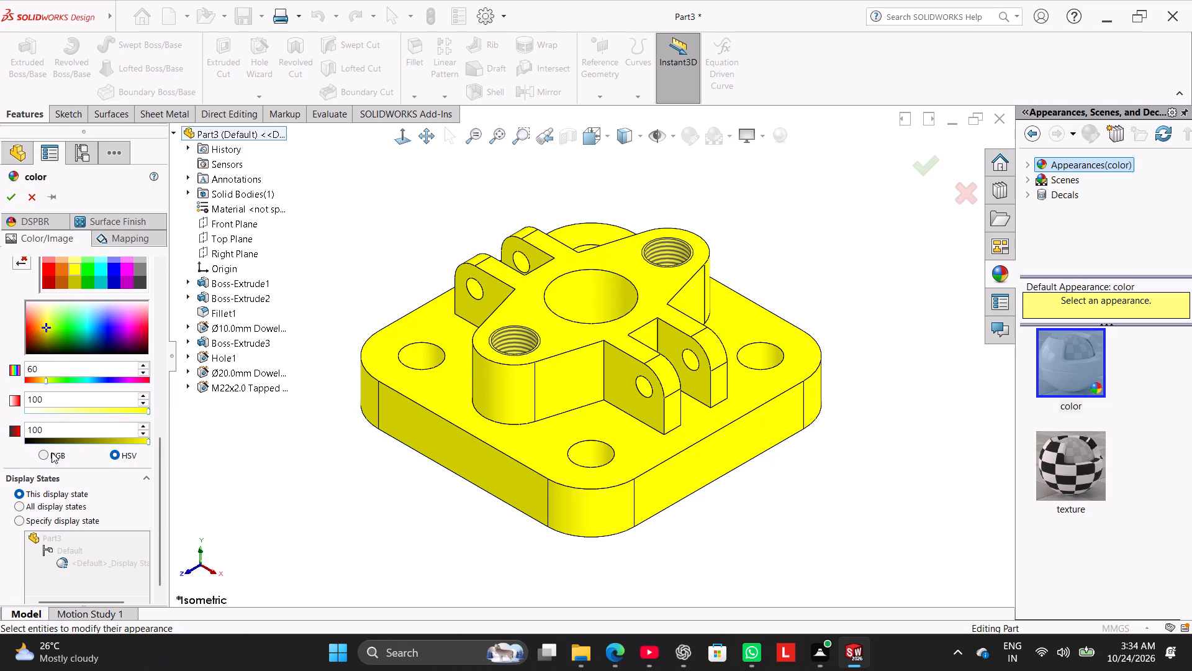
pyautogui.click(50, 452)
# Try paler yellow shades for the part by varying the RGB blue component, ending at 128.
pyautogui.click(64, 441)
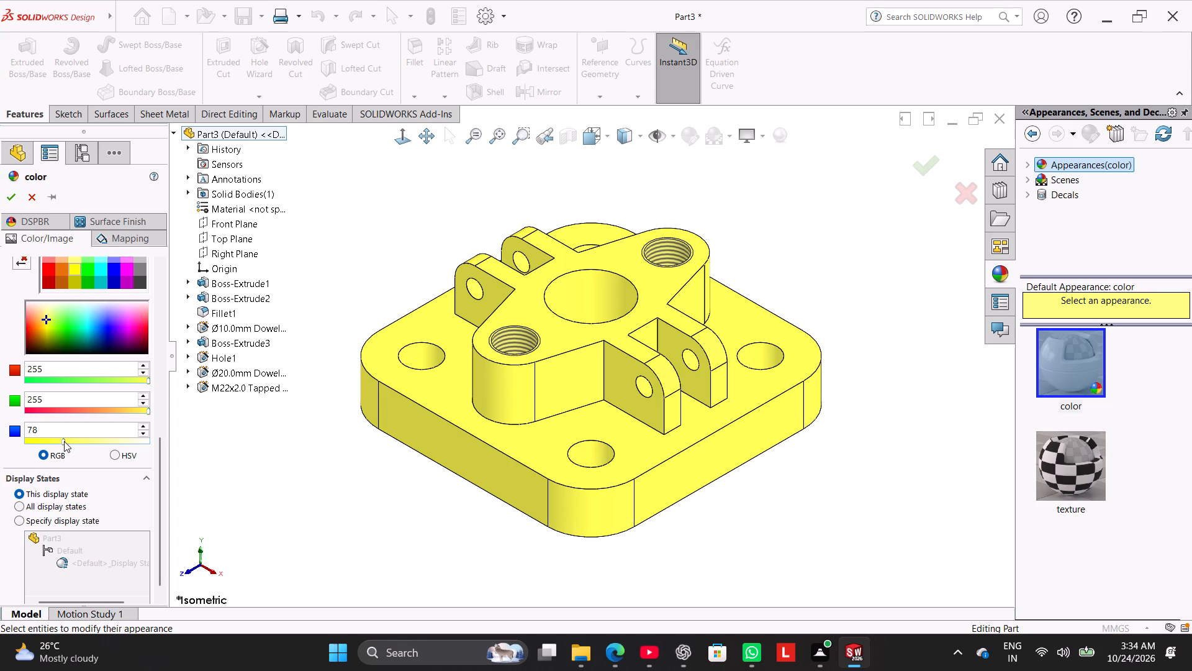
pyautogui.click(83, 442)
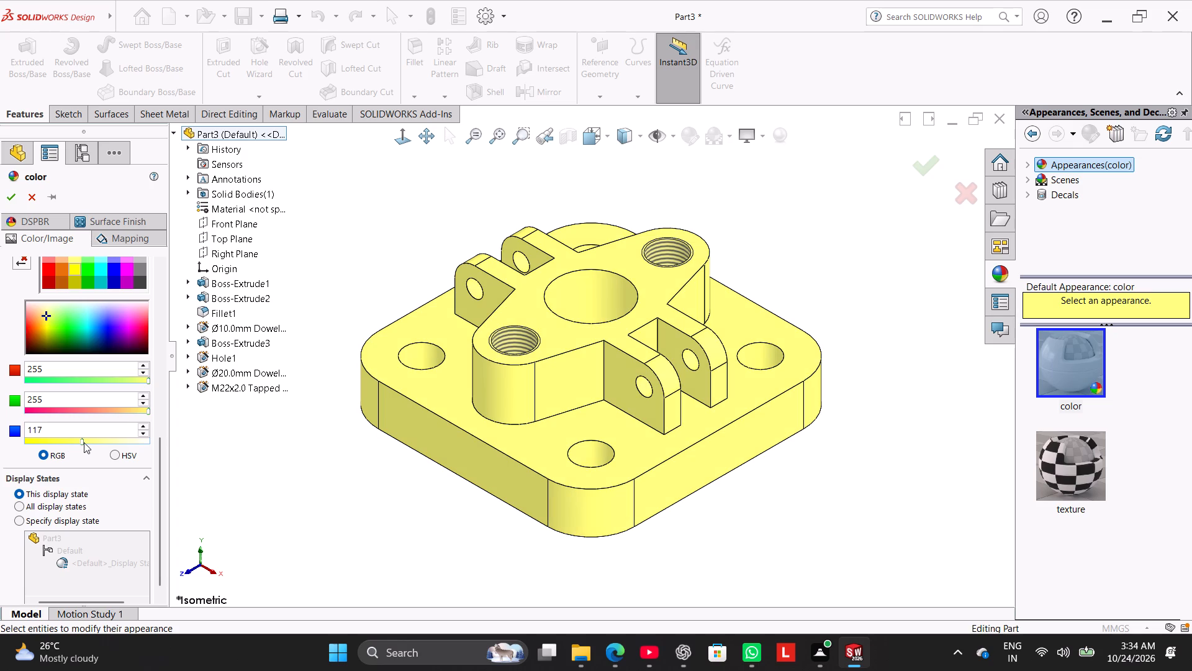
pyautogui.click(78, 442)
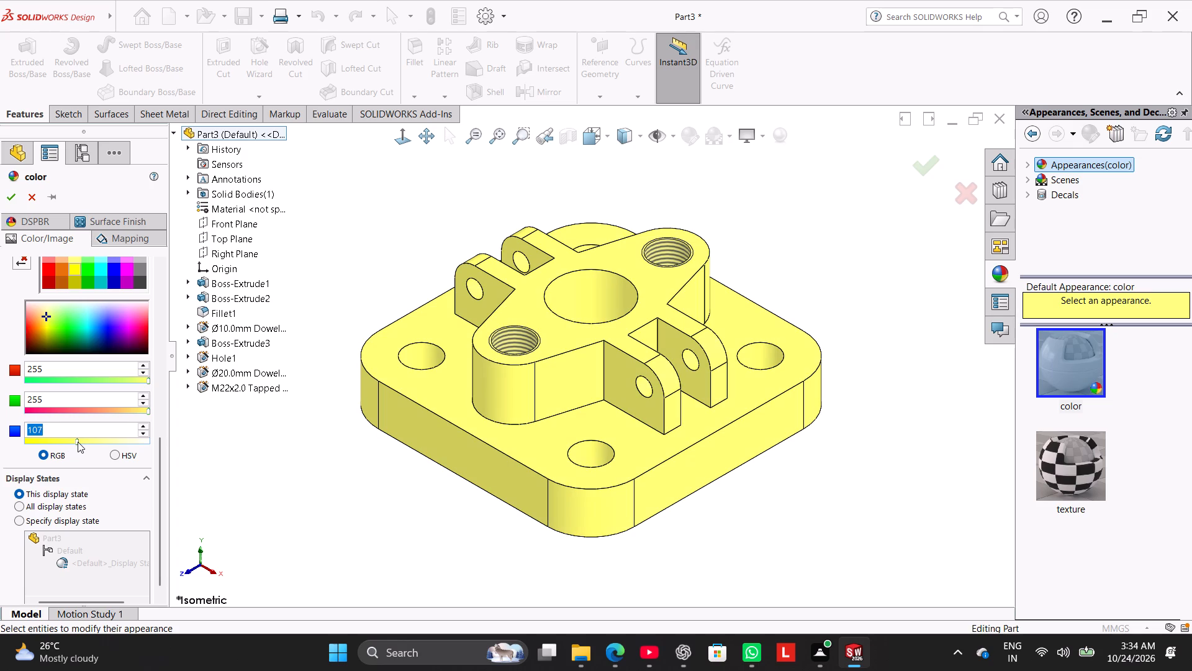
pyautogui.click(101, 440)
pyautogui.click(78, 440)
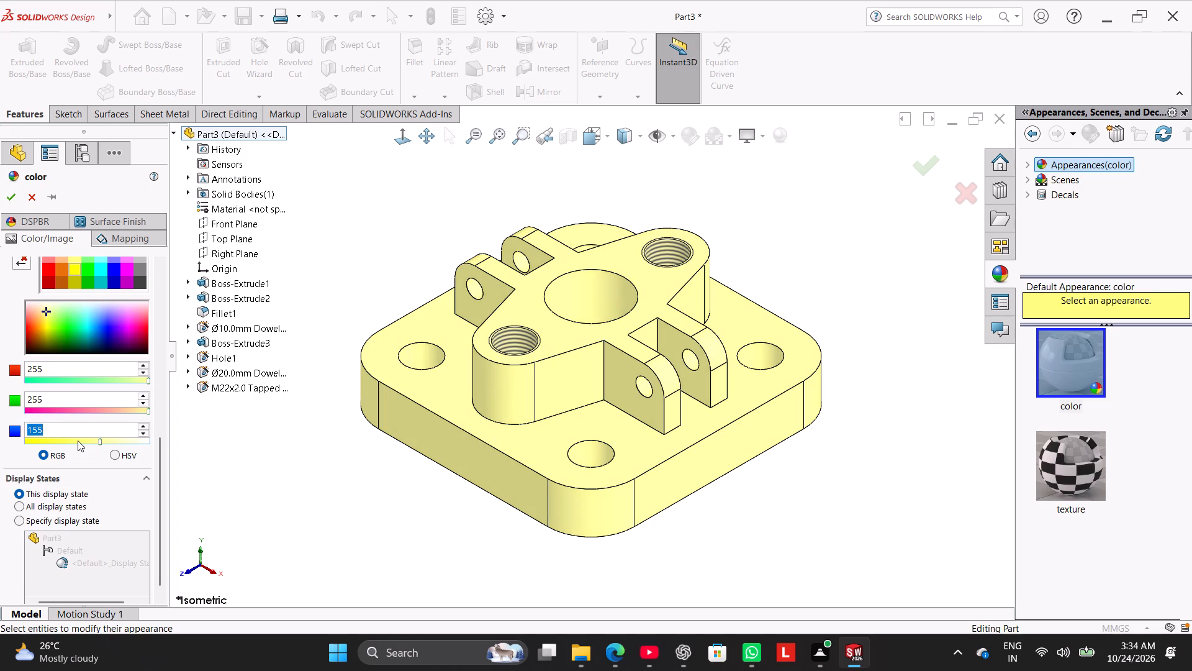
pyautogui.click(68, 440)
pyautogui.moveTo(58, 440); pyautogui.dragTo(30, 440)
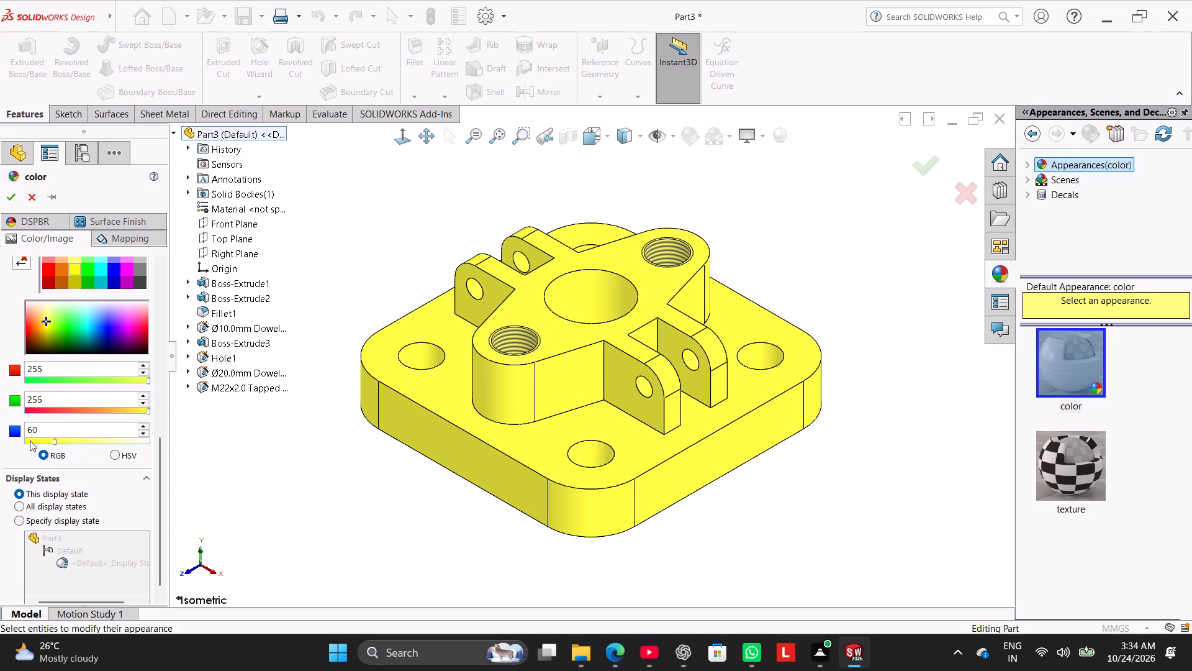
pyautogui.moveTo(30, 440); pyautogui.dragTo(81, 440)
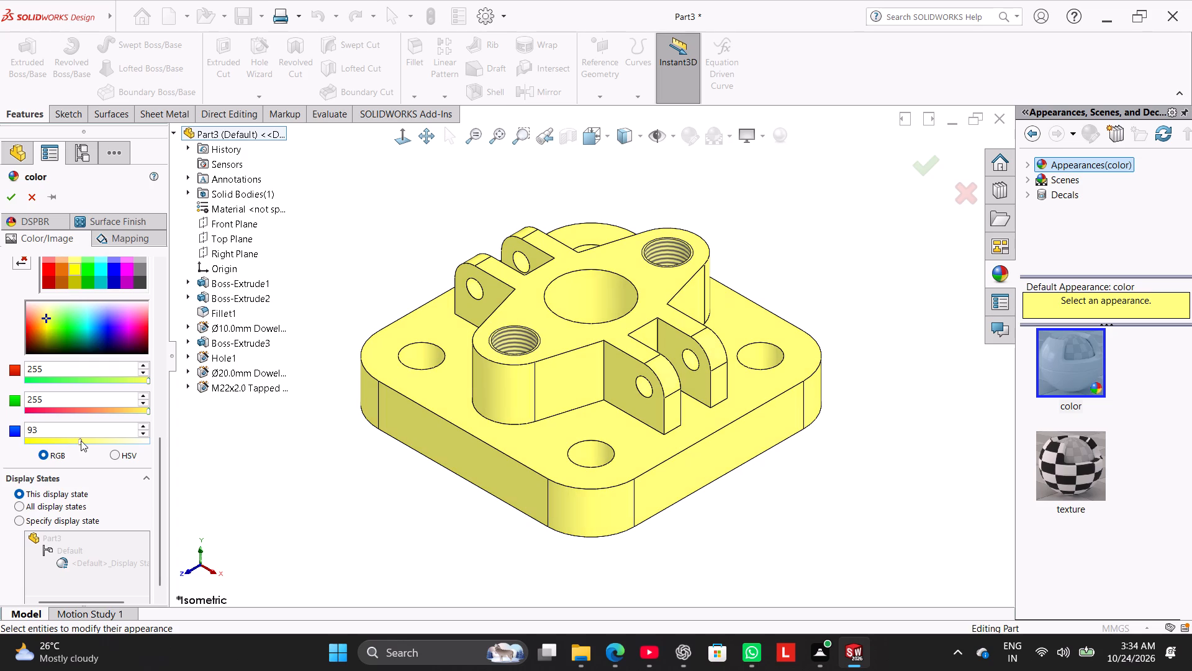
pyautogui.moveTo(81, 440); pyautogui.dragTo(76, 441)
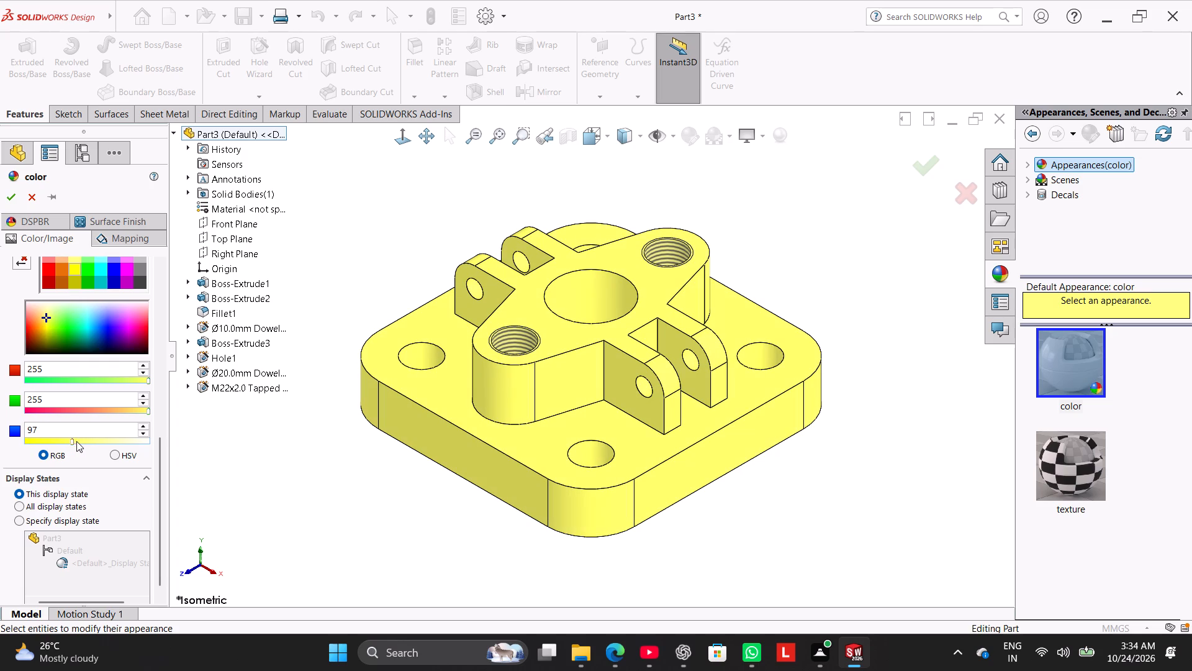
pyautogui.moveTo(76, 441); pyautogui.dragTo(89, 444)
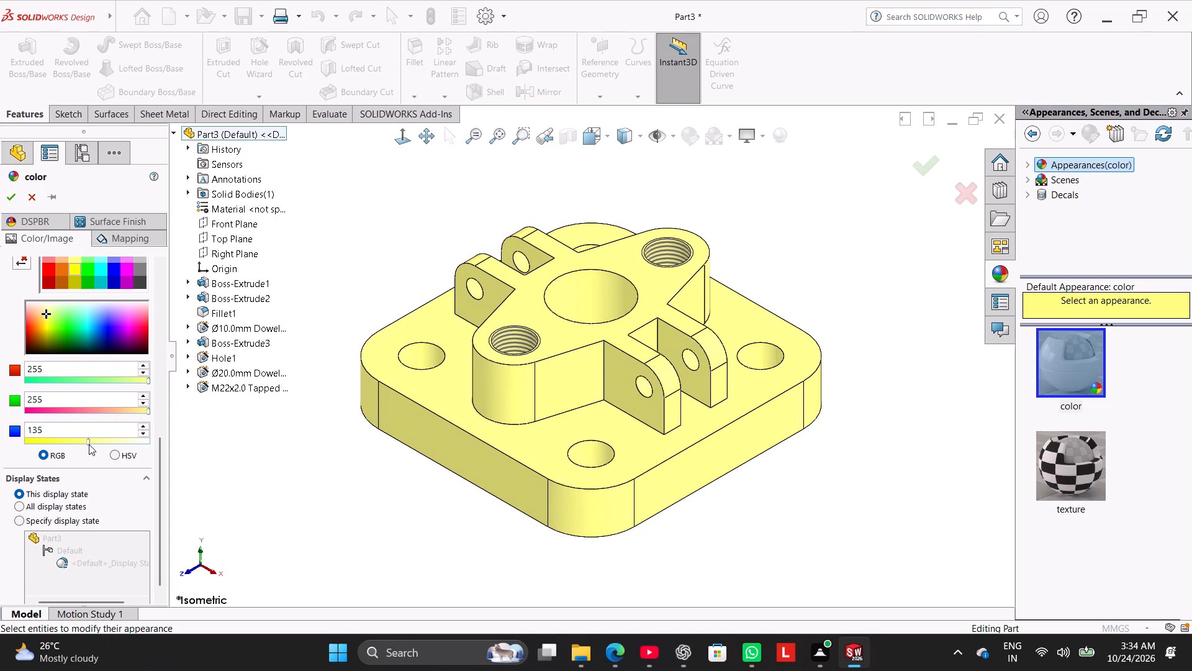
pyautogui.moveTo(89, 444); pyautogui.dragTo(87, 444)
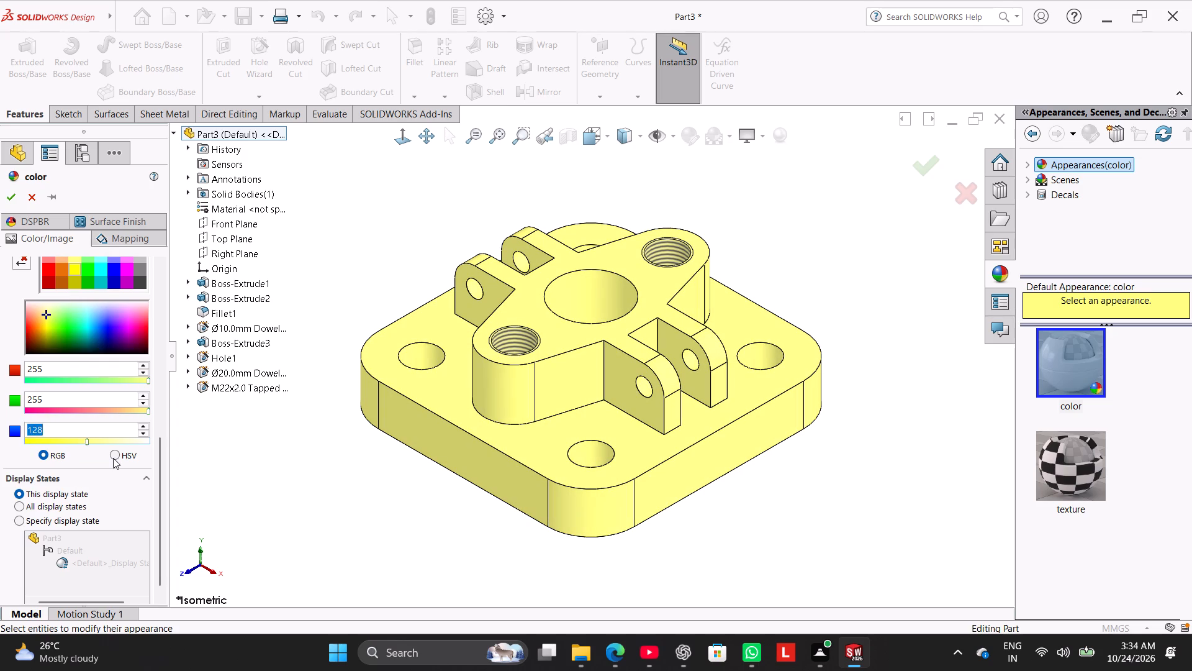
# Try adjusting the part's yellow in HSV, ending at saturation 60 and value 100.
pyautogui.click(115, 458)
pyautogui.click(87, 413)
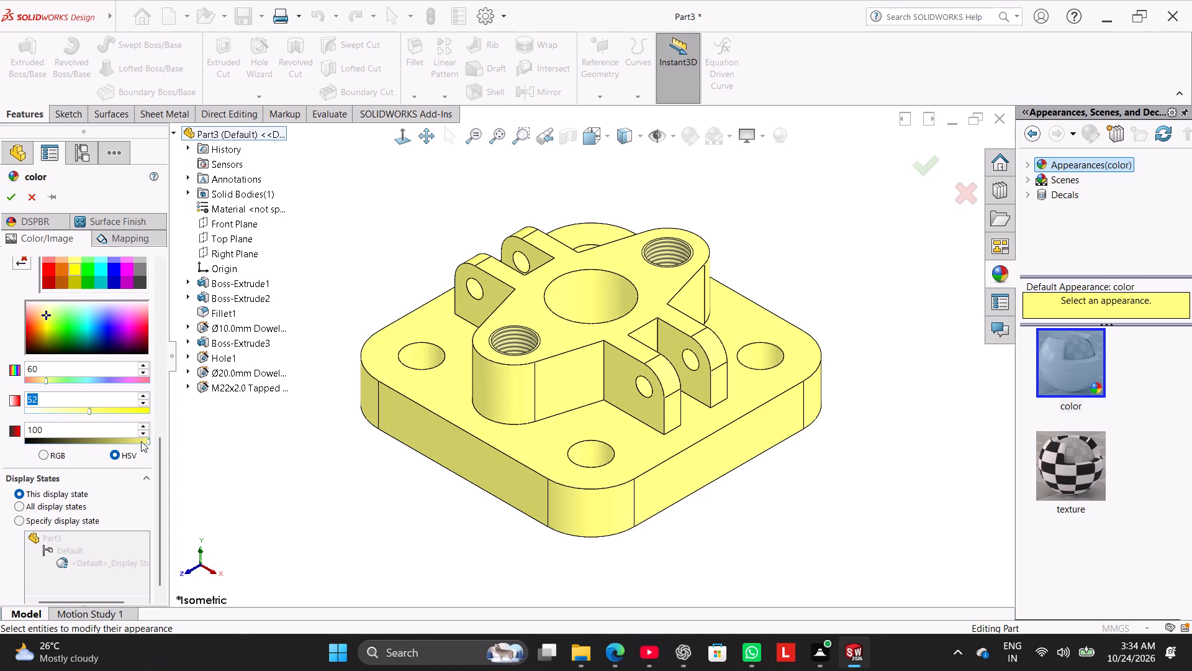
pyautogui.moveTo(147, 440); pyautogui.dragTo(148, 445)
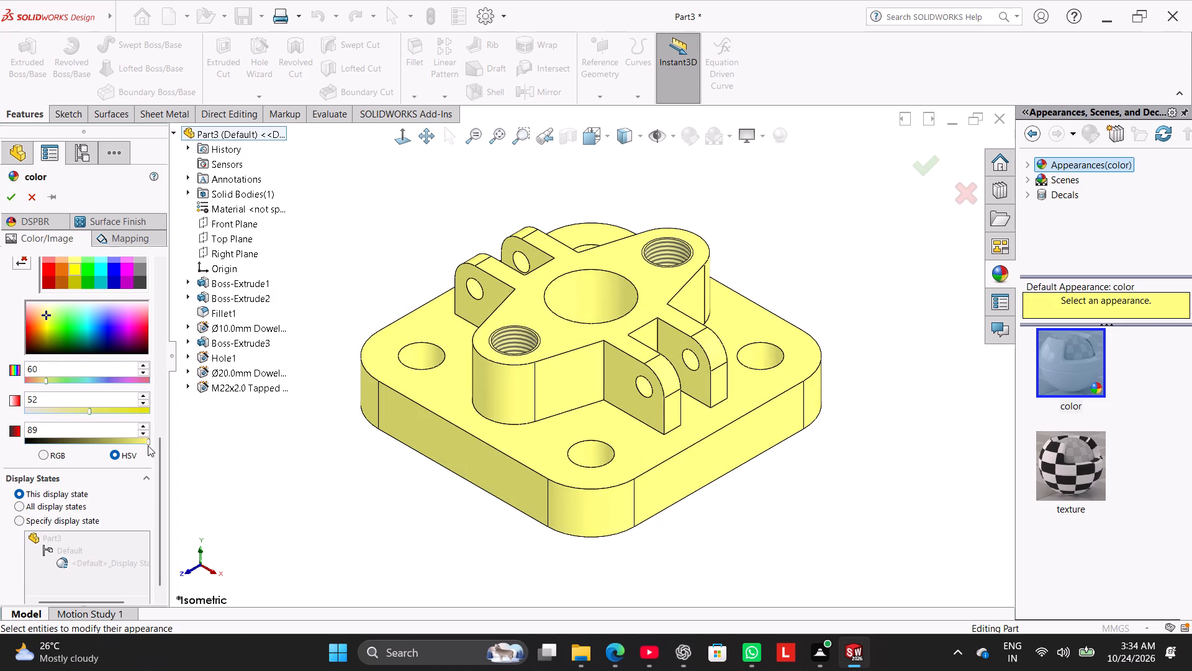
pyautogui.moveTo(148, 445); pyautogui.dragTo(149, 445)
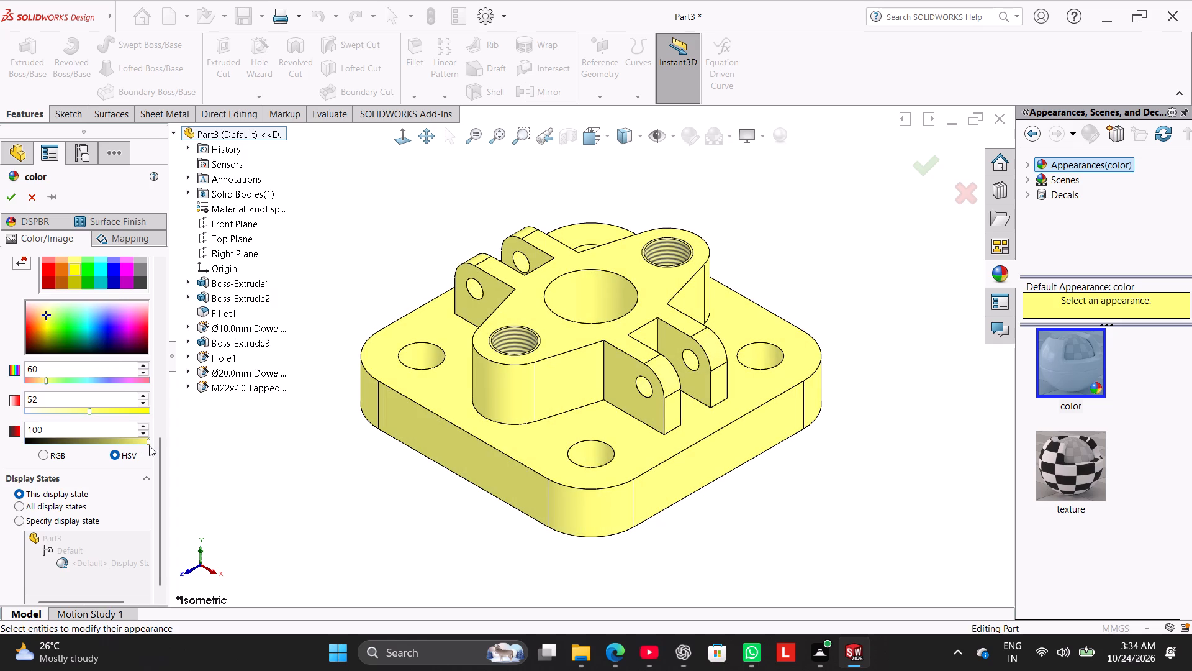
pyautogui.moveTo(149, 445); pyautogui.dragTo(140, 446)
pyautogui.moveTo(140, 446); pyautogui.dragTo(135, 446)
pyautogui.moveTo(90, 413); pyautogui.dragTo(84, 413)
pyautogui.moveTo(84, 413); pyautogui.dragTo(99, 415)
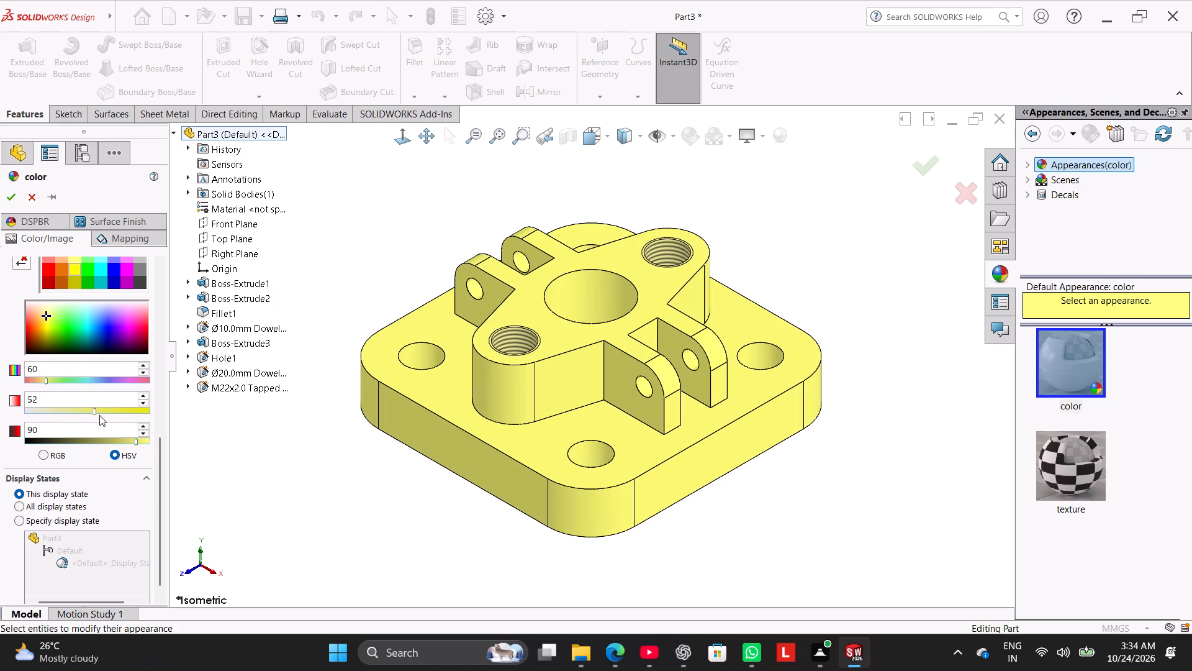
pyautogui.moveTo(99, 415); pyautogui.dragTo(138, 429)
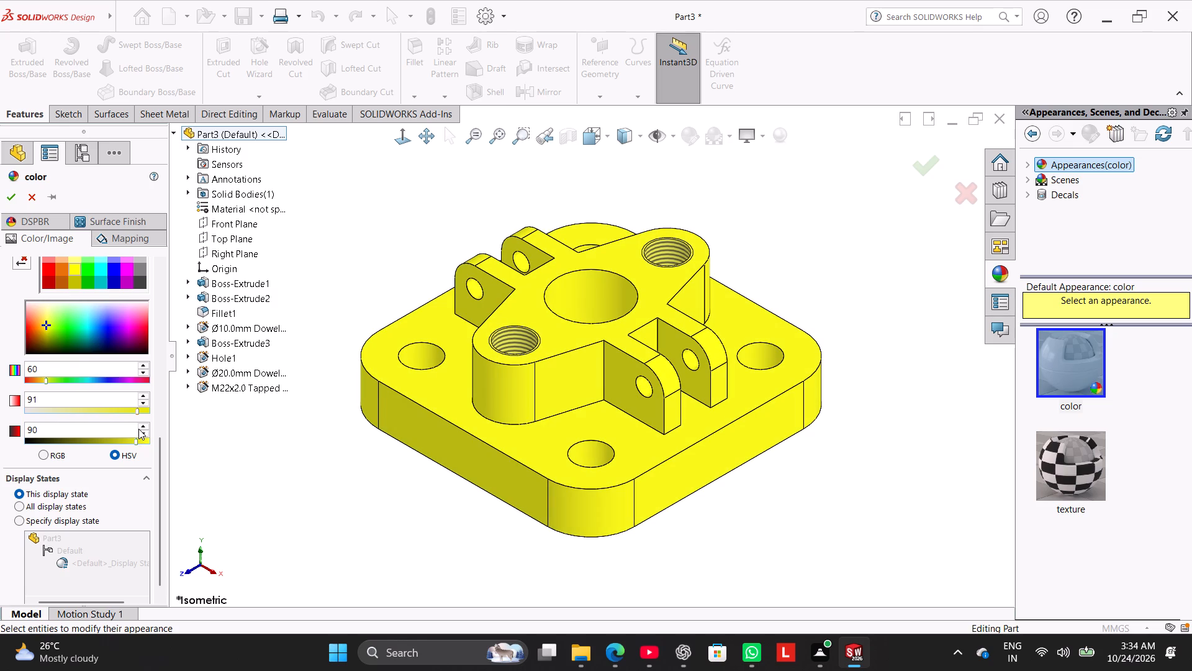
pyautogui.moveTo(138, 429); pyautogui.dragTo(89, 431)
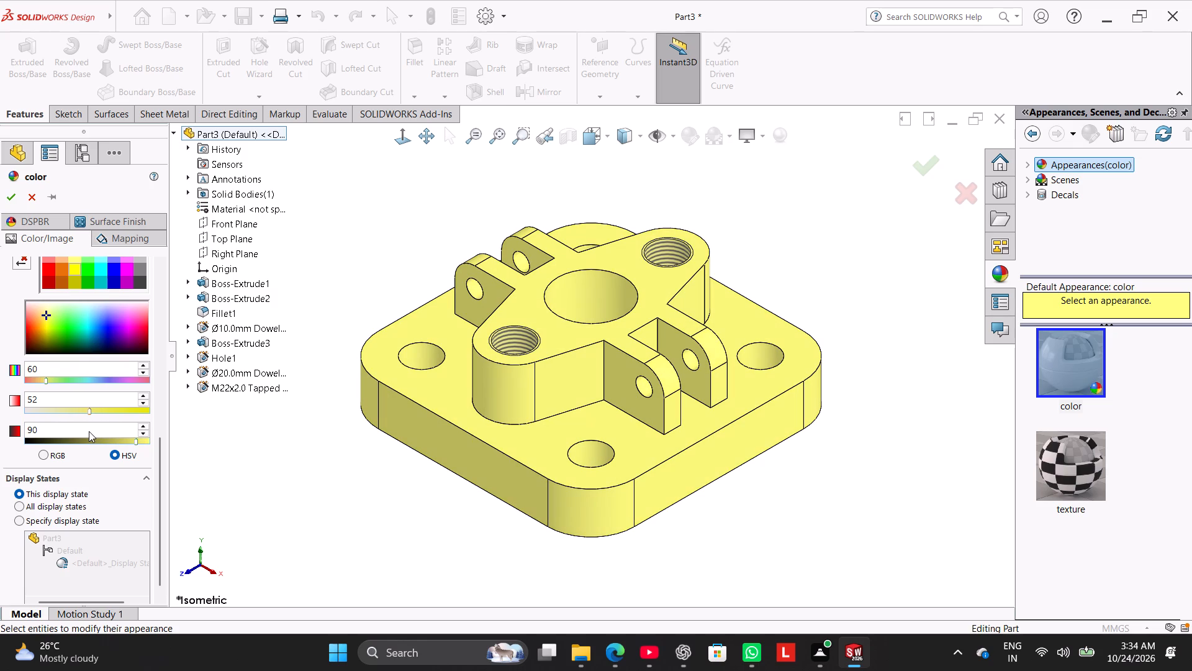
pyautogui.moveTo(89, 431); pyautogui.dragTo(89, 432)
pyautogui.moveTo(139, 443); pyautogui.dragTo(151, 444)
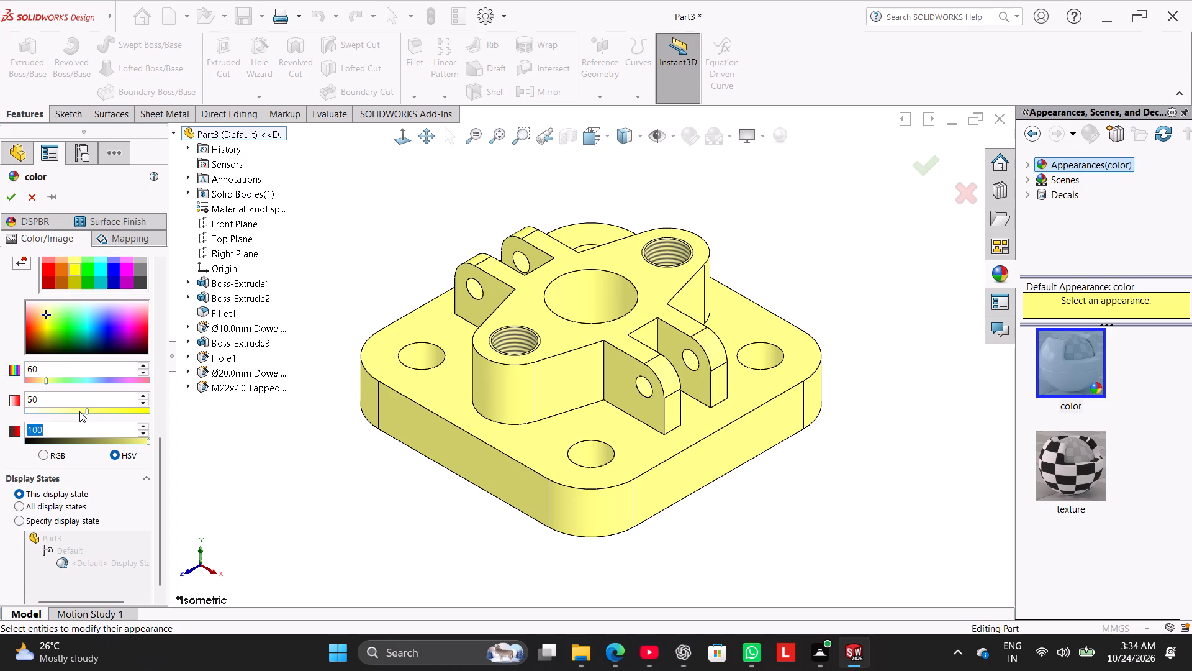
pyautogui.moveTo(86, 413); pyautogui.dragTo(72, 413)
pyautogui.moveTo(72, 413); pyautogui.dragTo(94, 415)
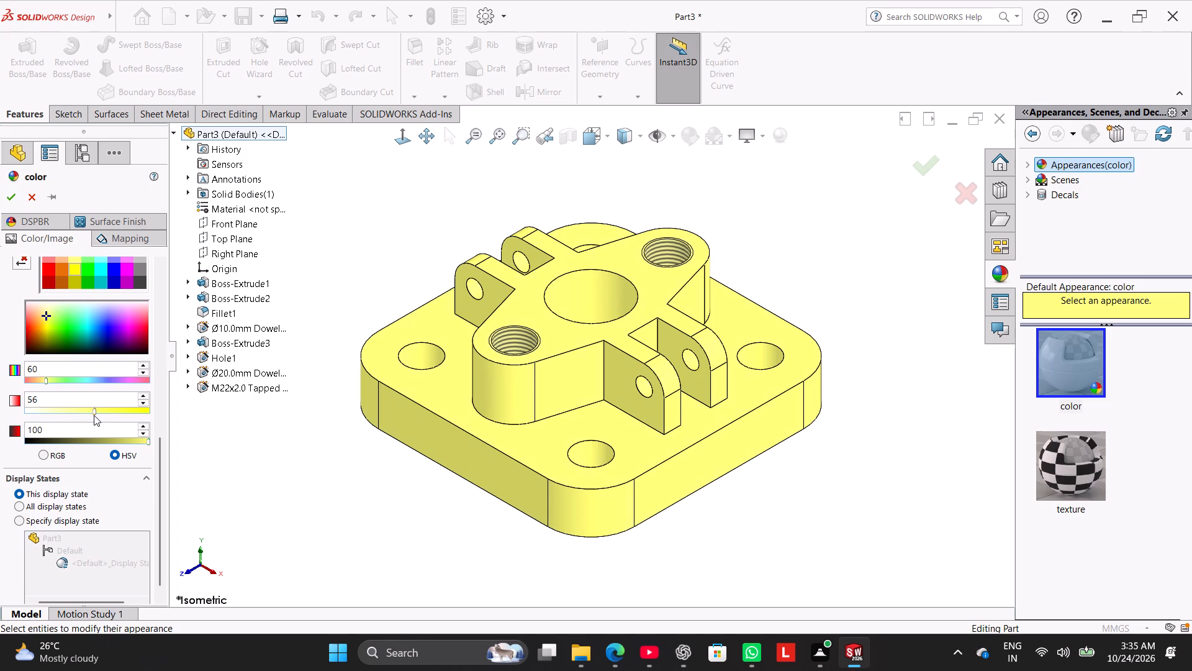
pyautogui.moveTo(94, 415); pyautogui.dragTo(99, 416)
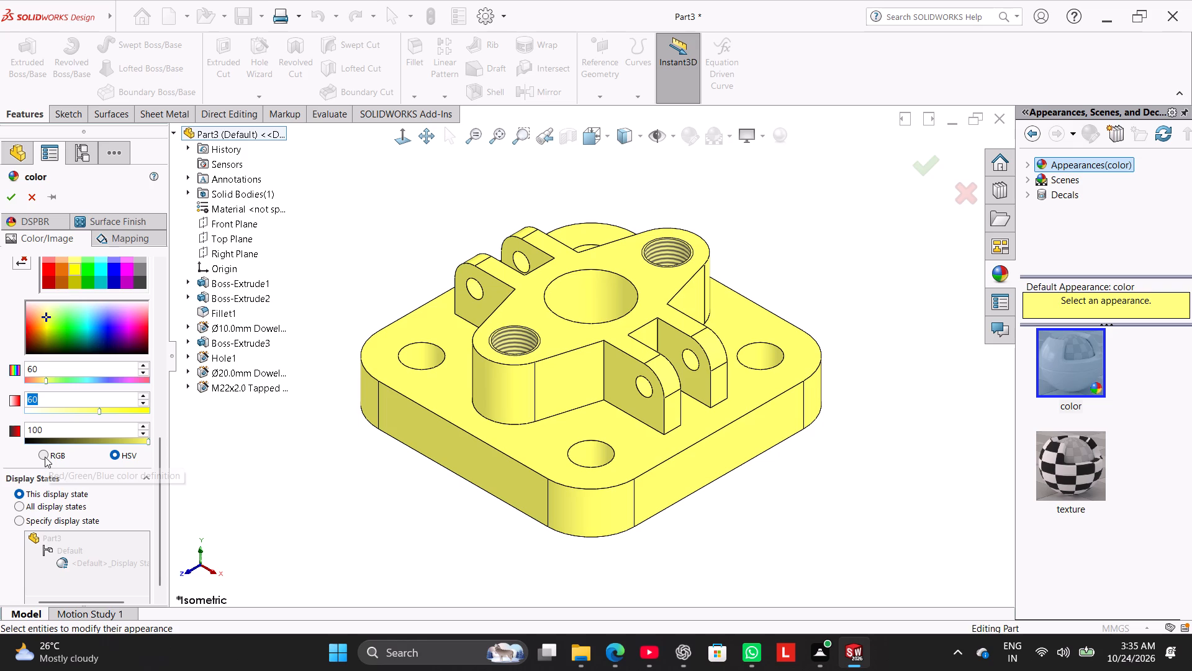
# Lighten the part's yellow in RGB by setting the blue component to 139, and accept the appearance.
pyautogui.click(45, 457)
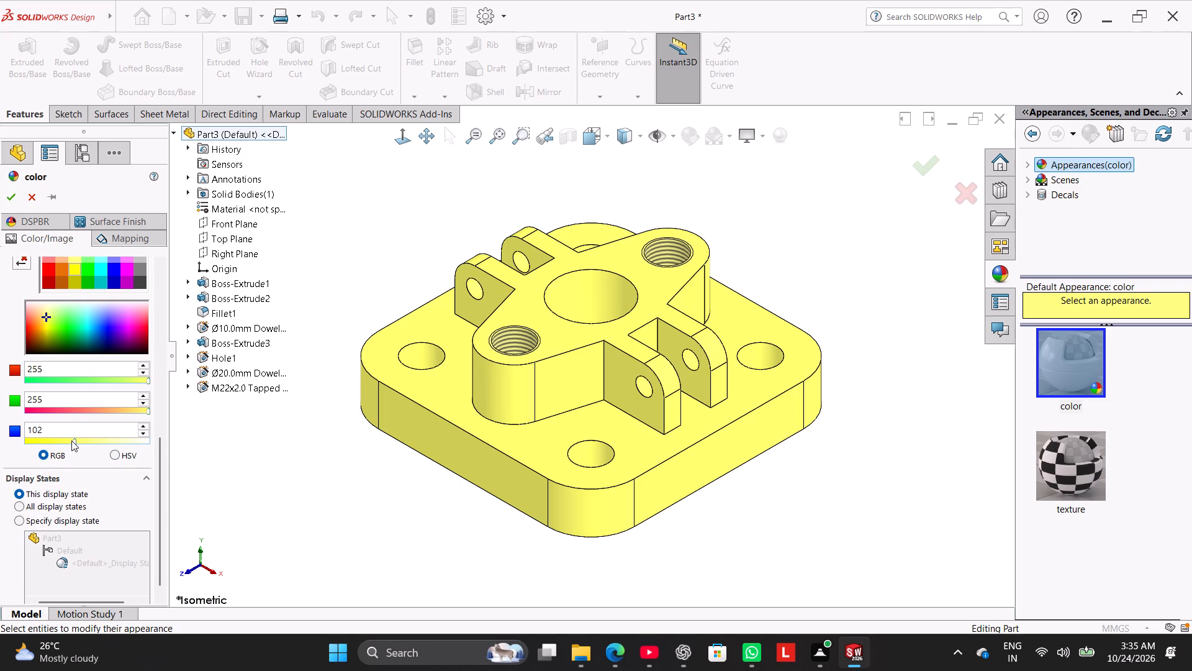
pyautogui.moveTo(71, 440); pyautogui.dragTo(102, 447)
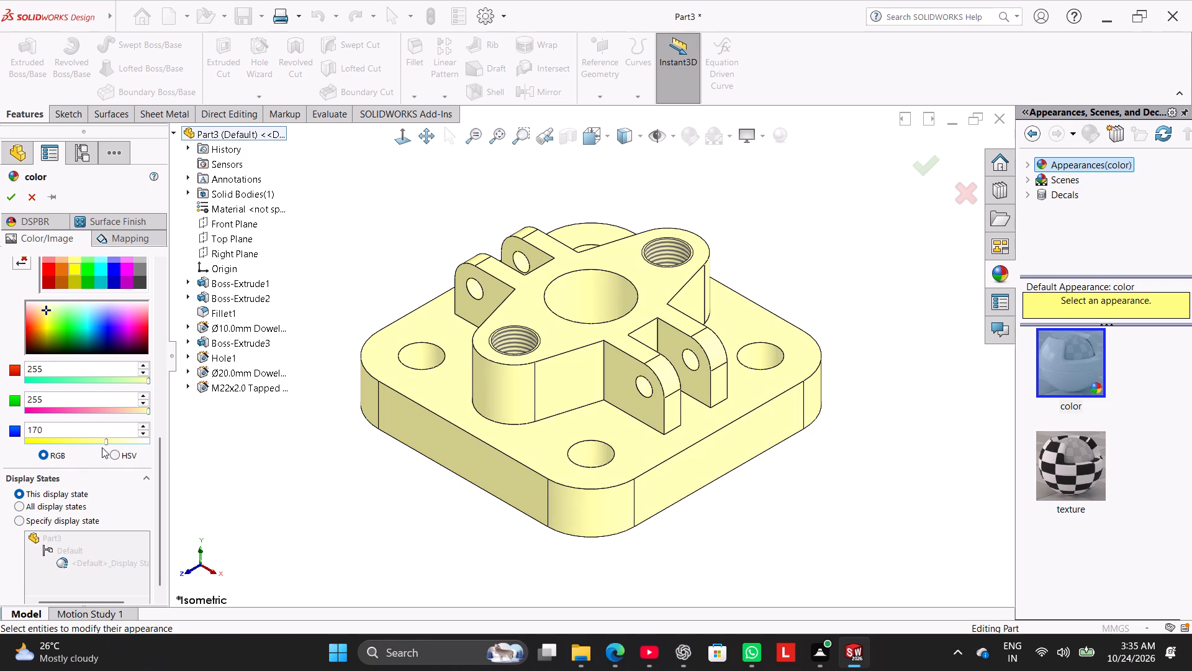
pyautogui.moveTo(102, 447); pyautogui.dragTo(61, 447)
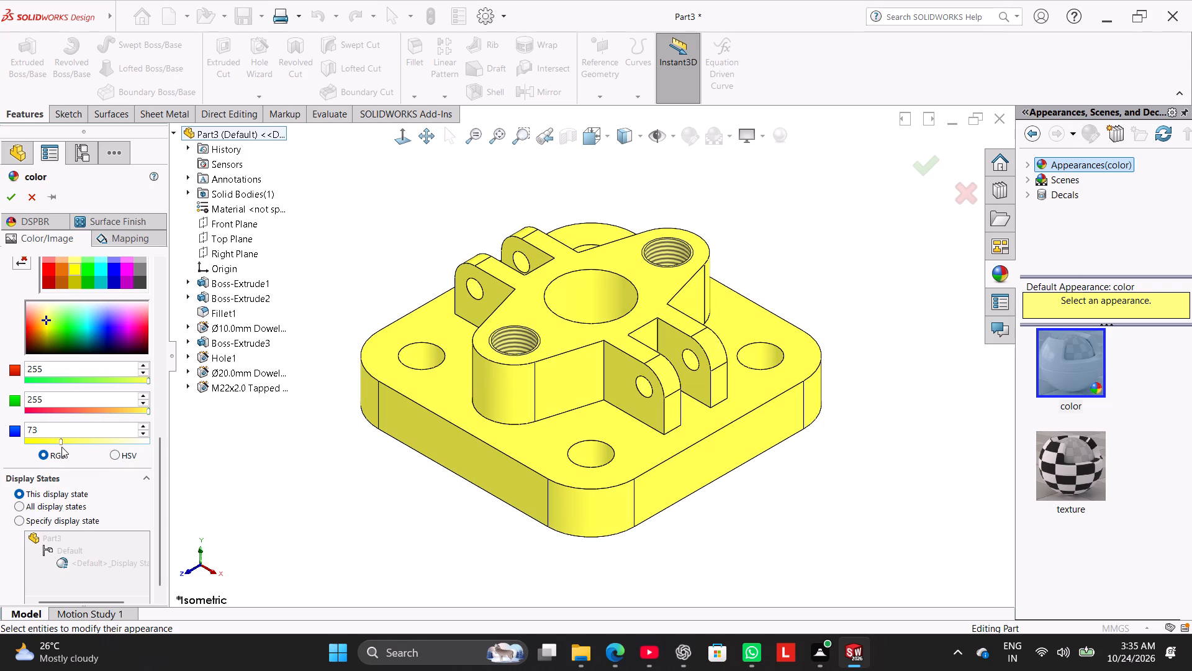
pyautogui.moveTo(61, 447); pyautogui.dragTo(93, 447)
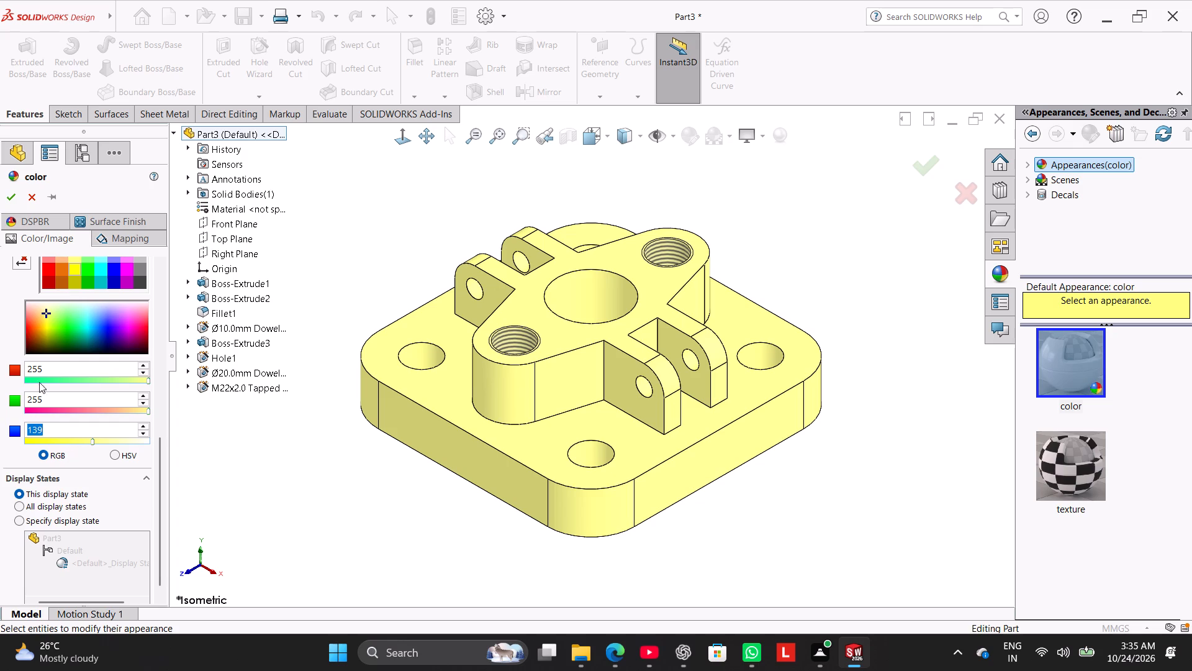
pyautogui.click(11, 203)
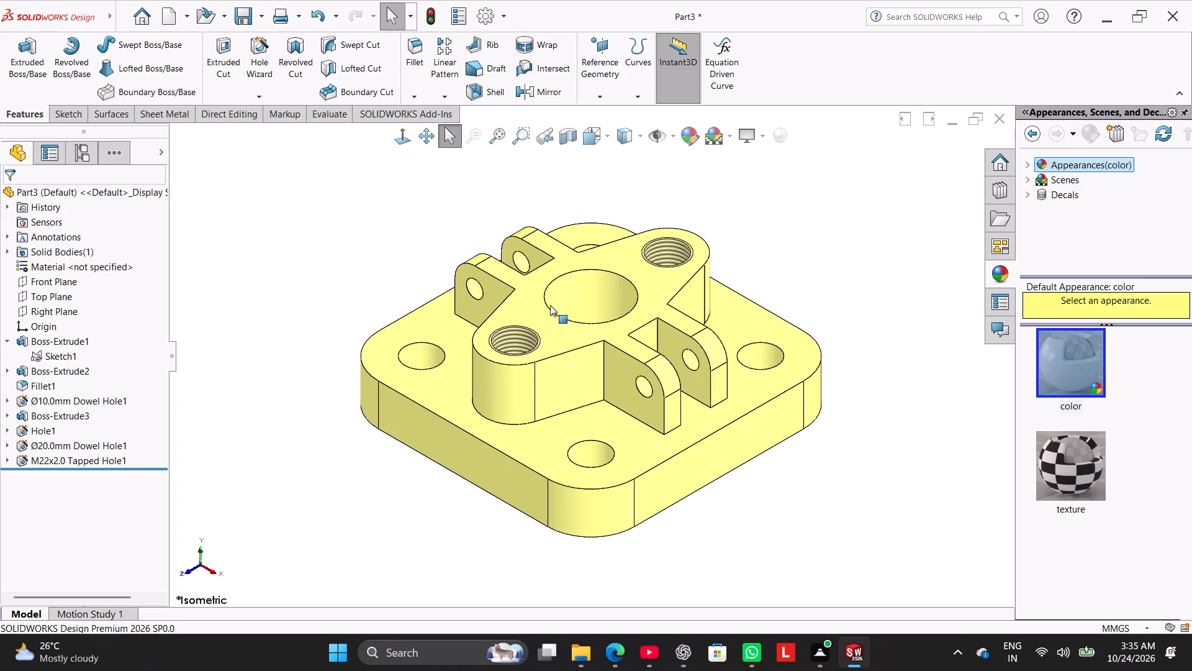
# Apply the brushed steel appearance to the cylindrical face of the central 40 mm counterbore.
pyautogui.click(598, 288)
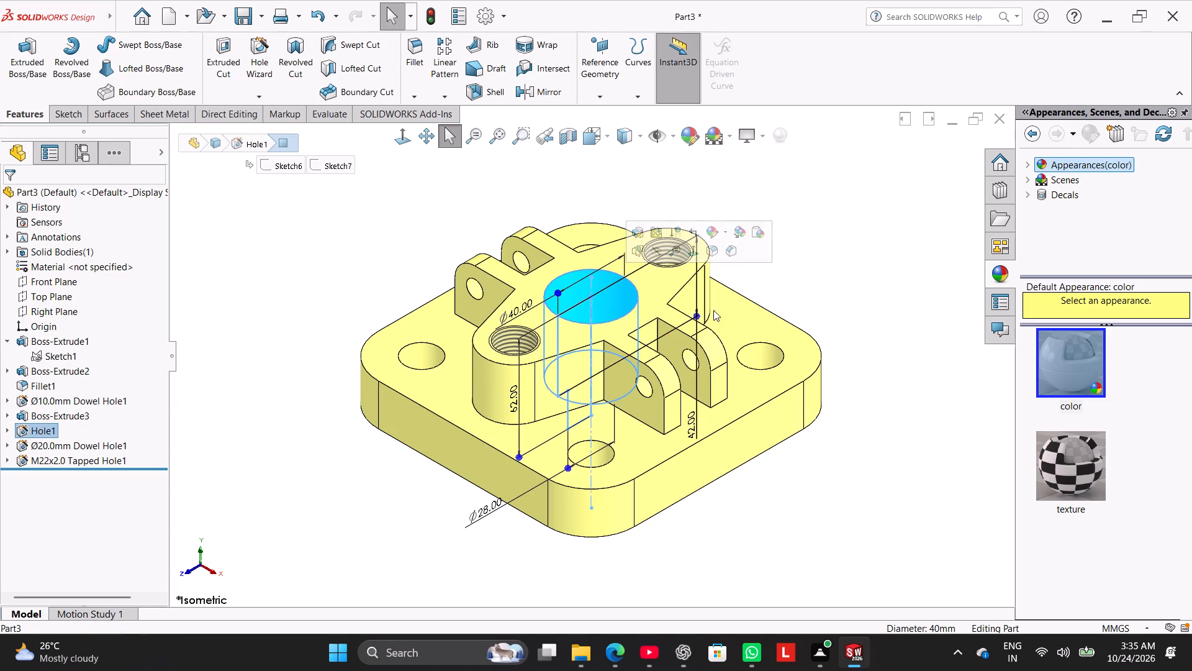
pyautogui.click(1033, 161)
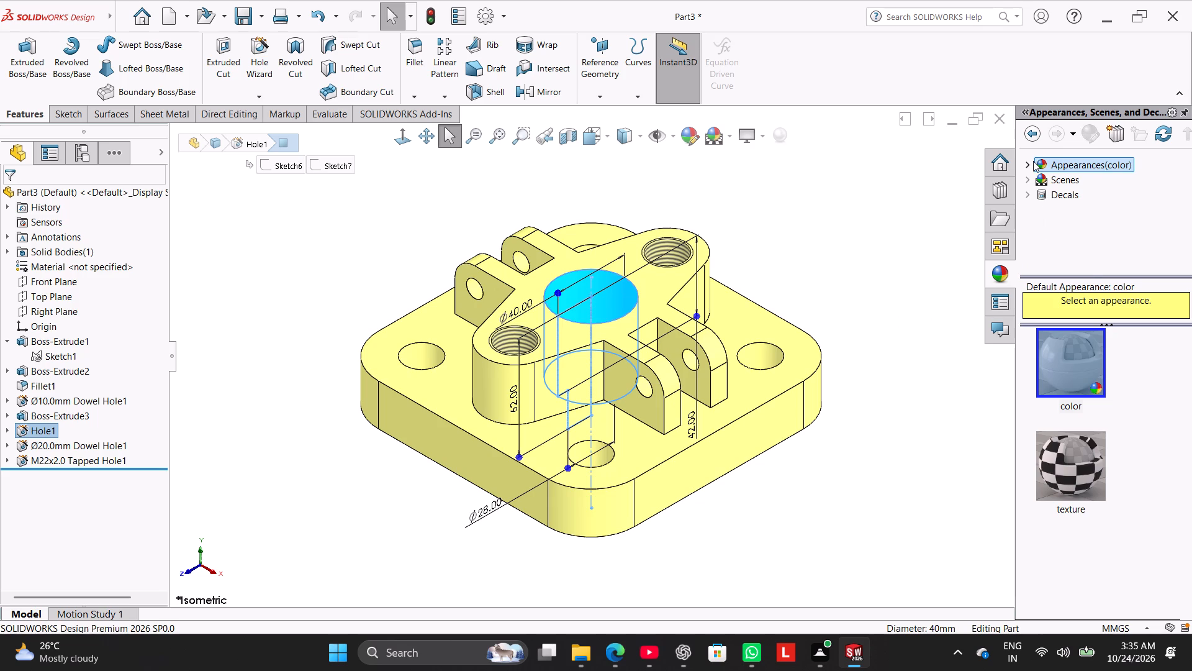
pyautogui.click(1064, 208)
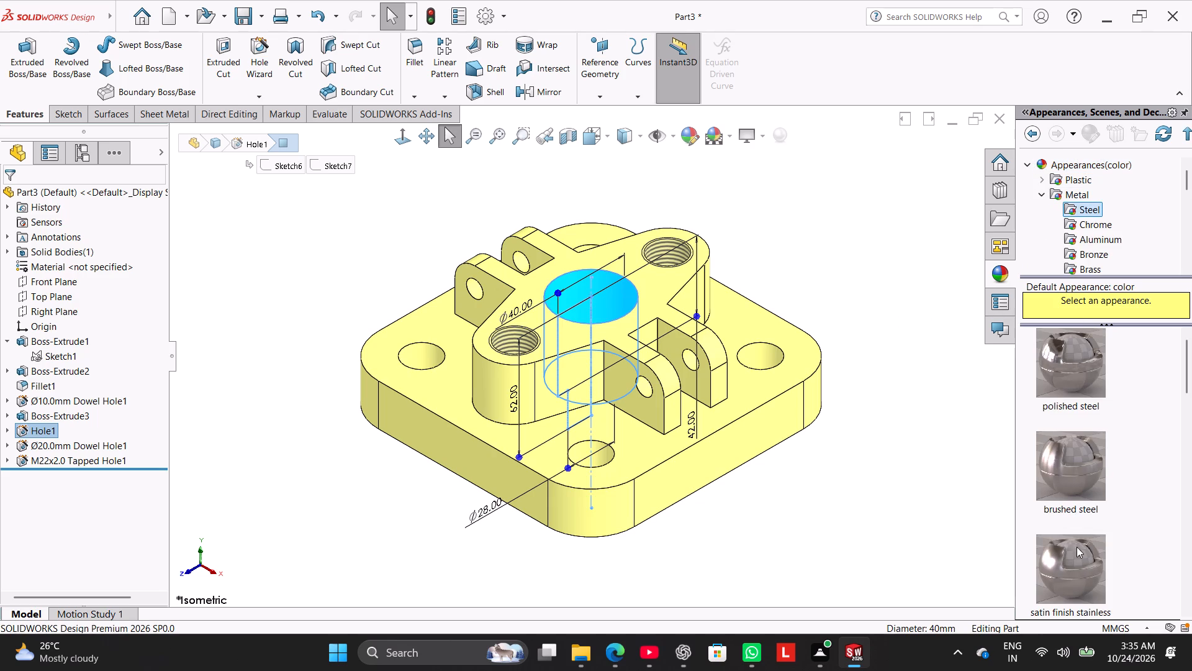
pyautogui.doubleClick(1083, 470)
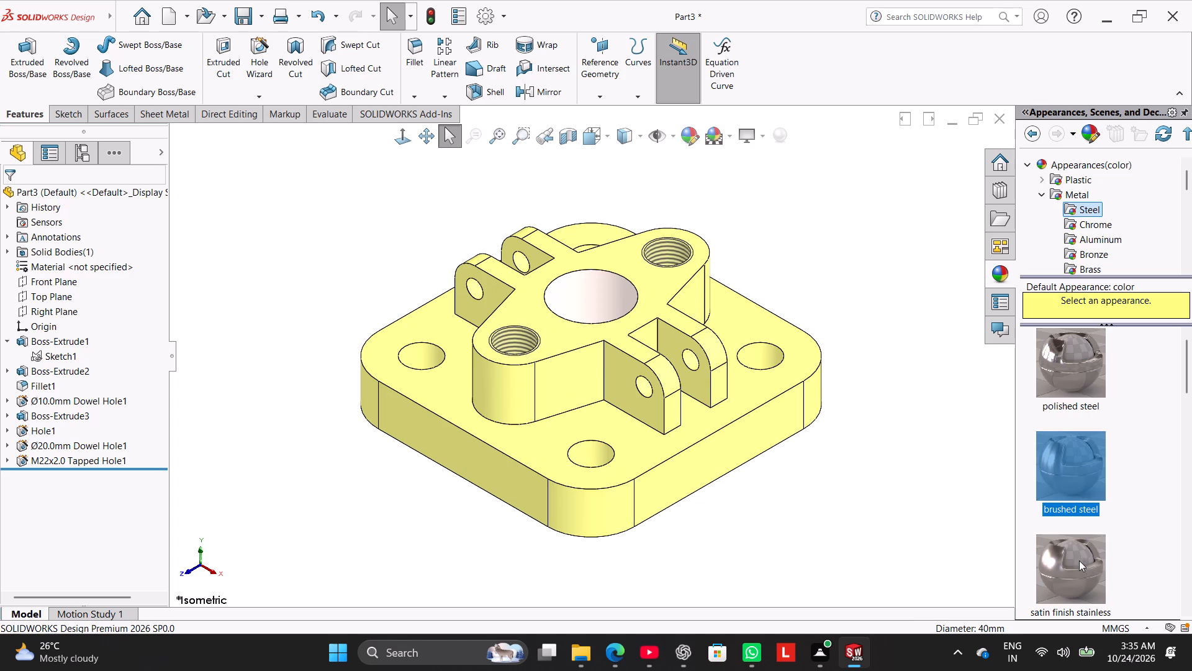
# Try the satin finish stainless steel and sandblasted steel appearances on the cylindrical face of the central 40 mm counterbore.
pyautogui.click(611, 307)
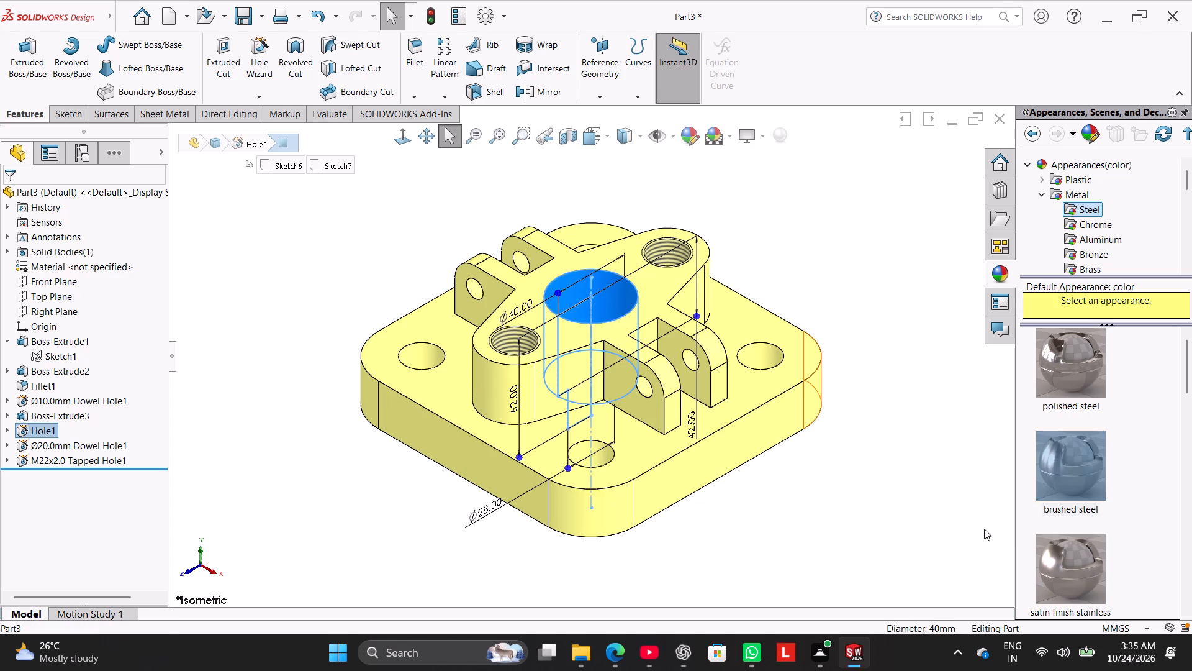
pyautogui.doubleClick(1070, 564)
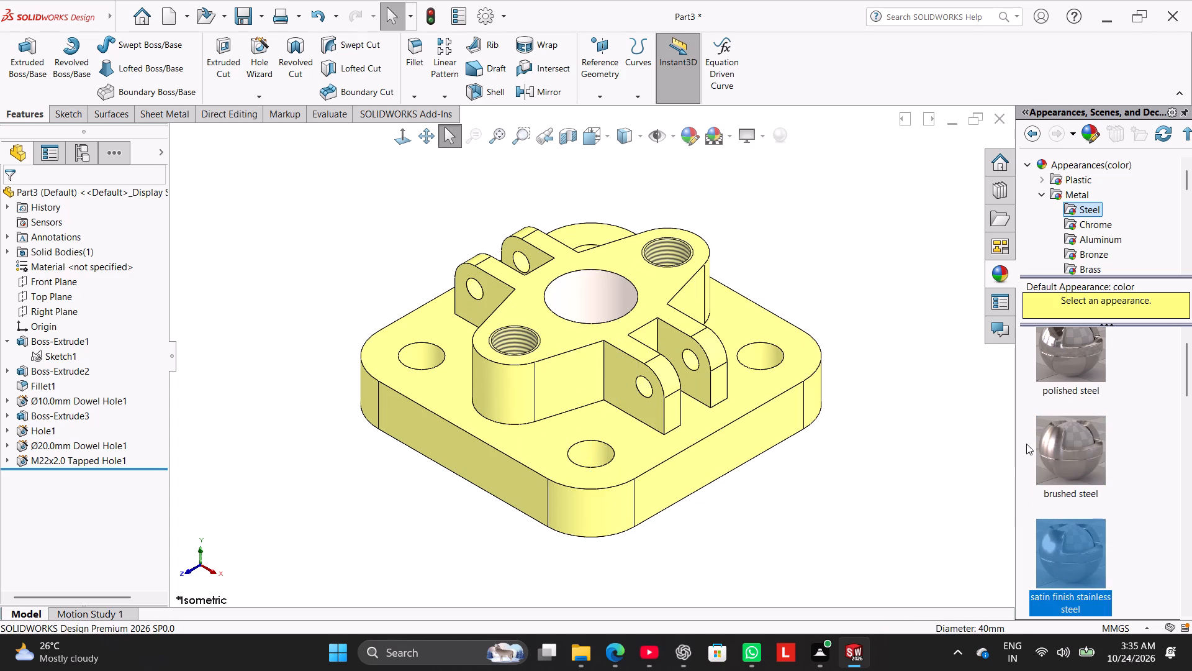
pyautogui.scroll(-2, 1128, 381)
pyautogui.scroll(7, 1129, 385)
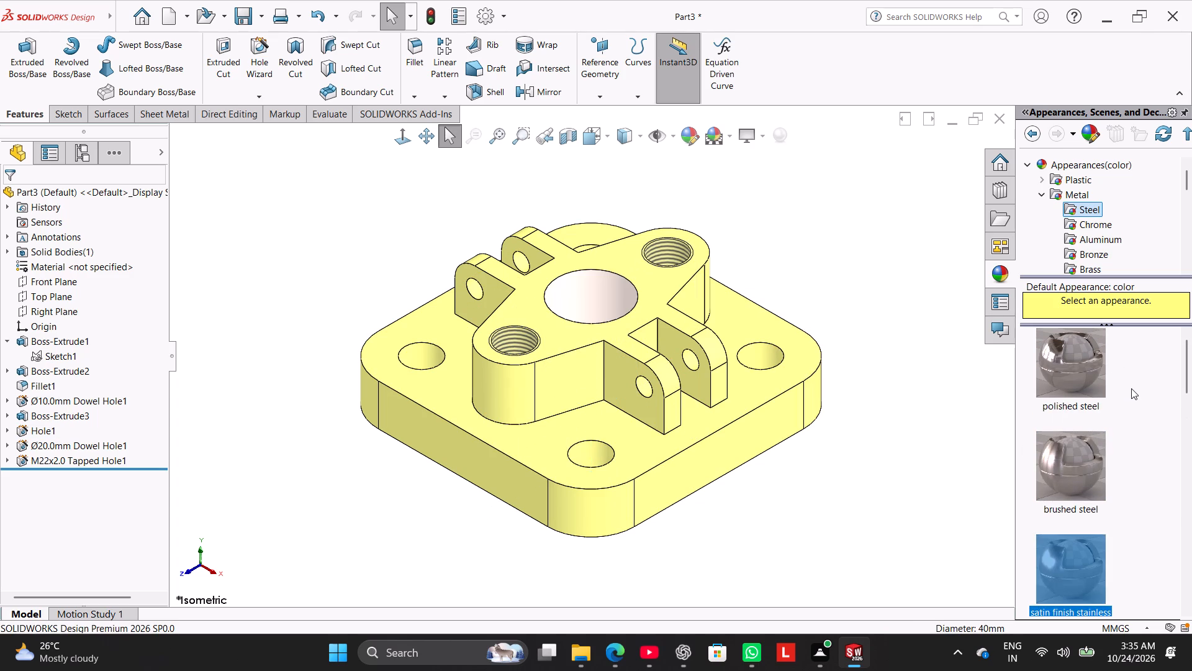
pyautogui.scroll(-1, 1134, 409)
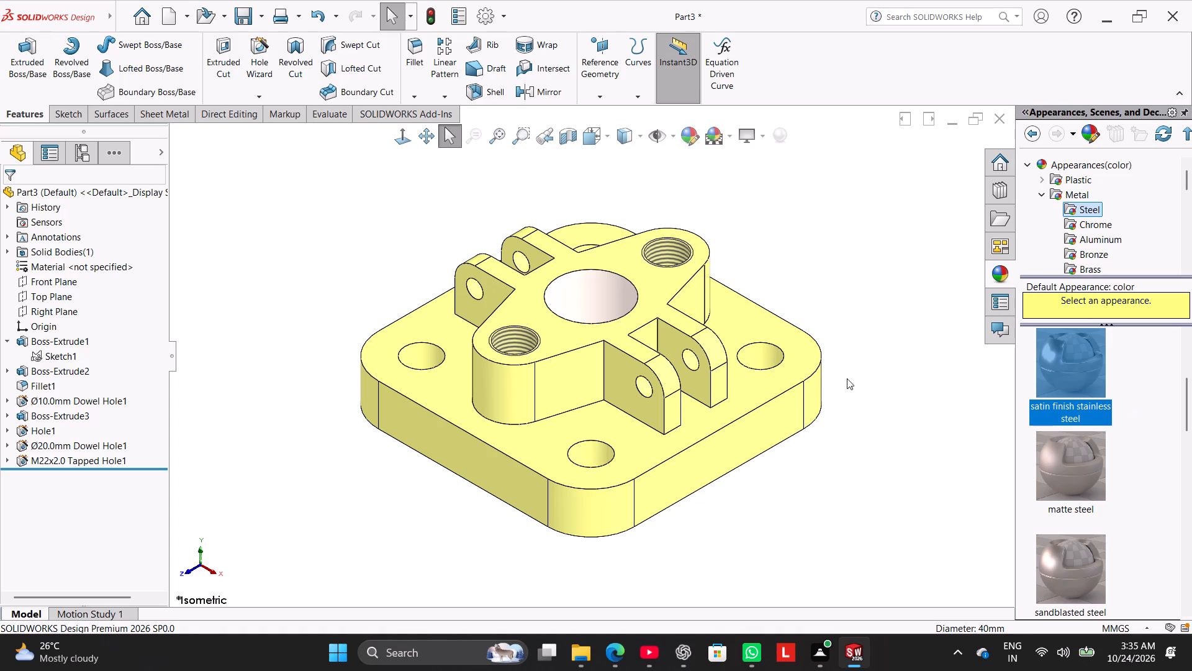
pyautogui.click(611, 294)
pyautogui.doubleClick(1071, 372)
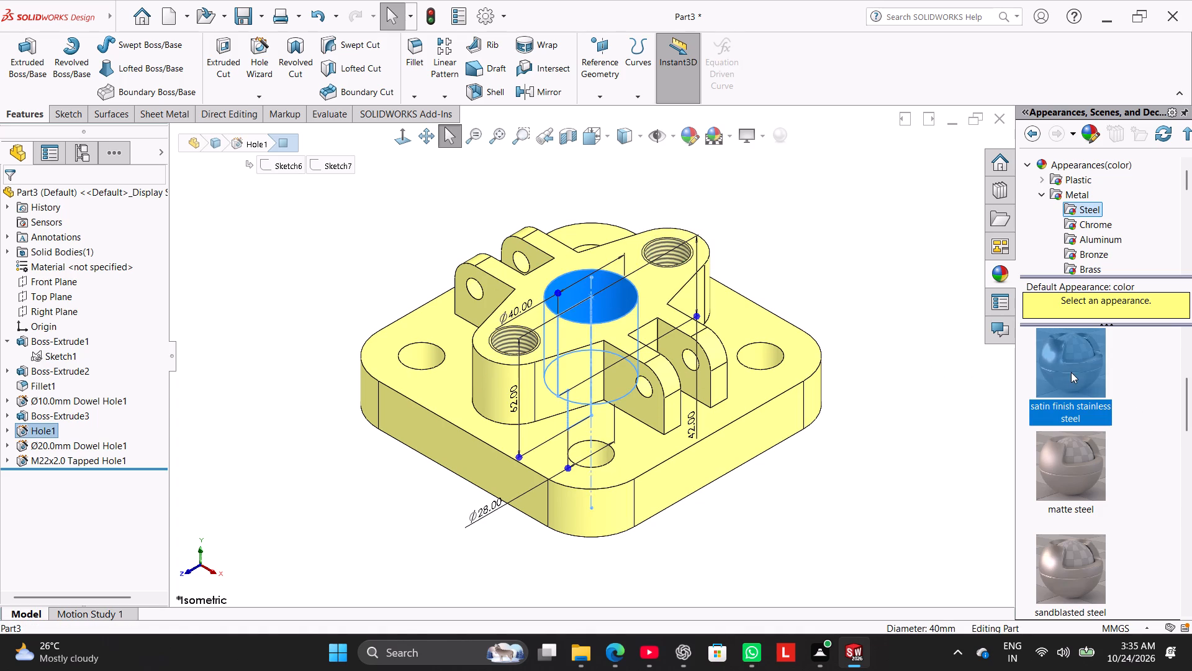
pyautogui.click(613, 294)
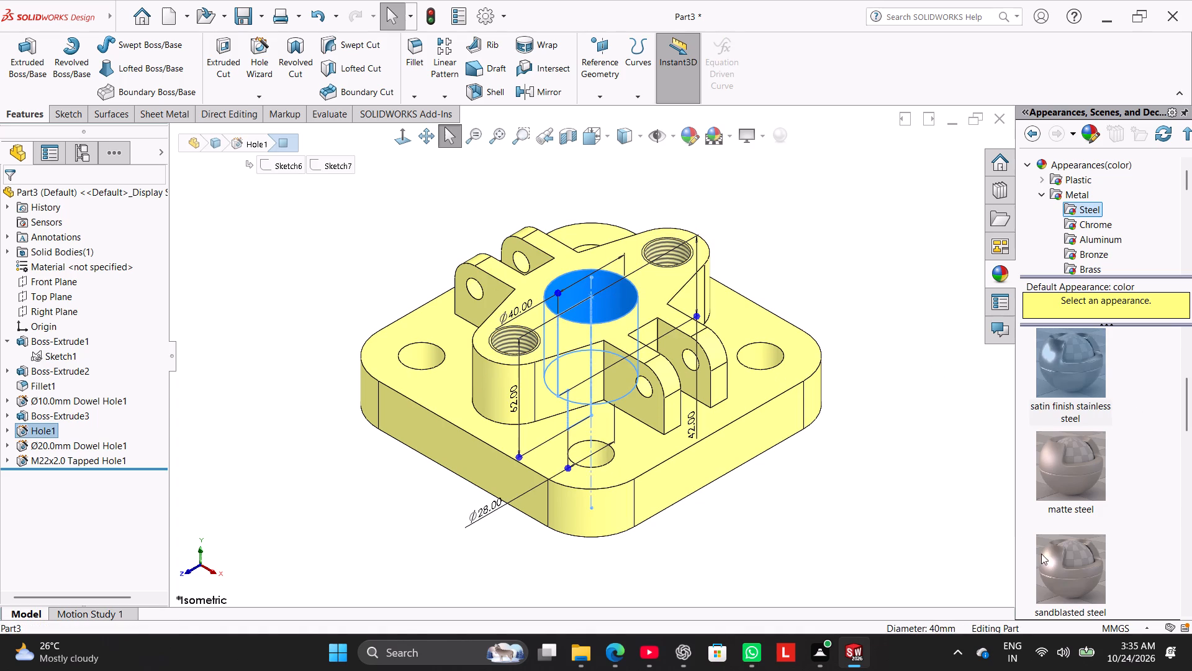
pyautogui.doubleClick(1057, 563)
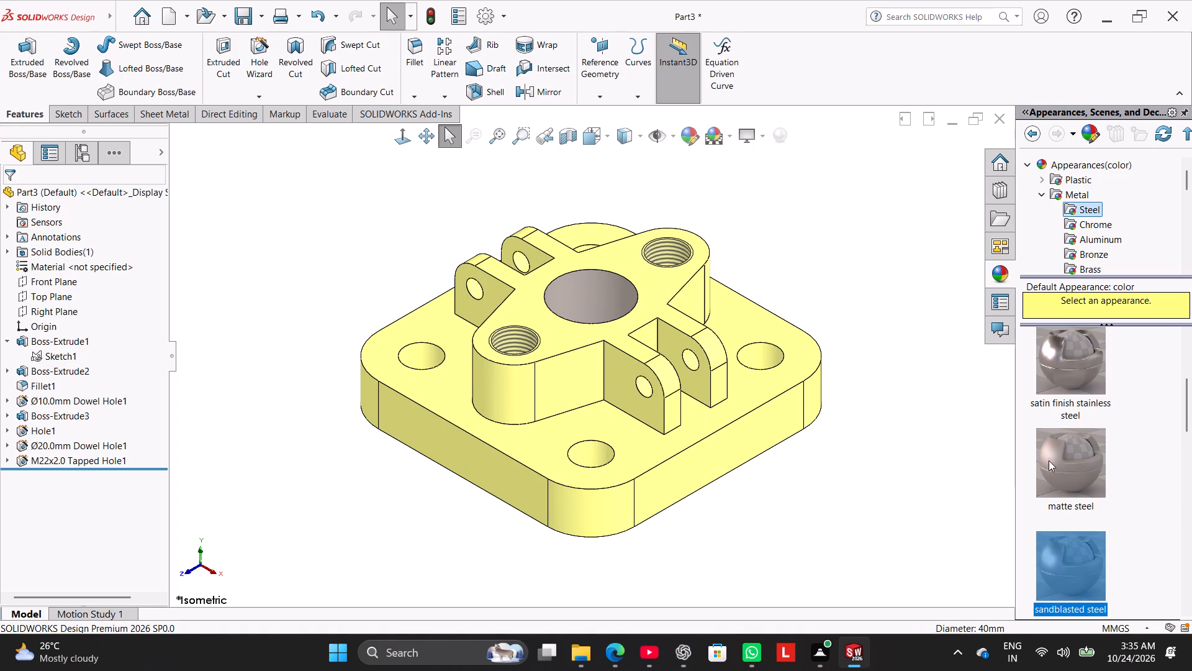
# Apply the matte steel appearance to the cylindrical face of the central 40 mm counterbore.
pyautogui.click(608, 291)
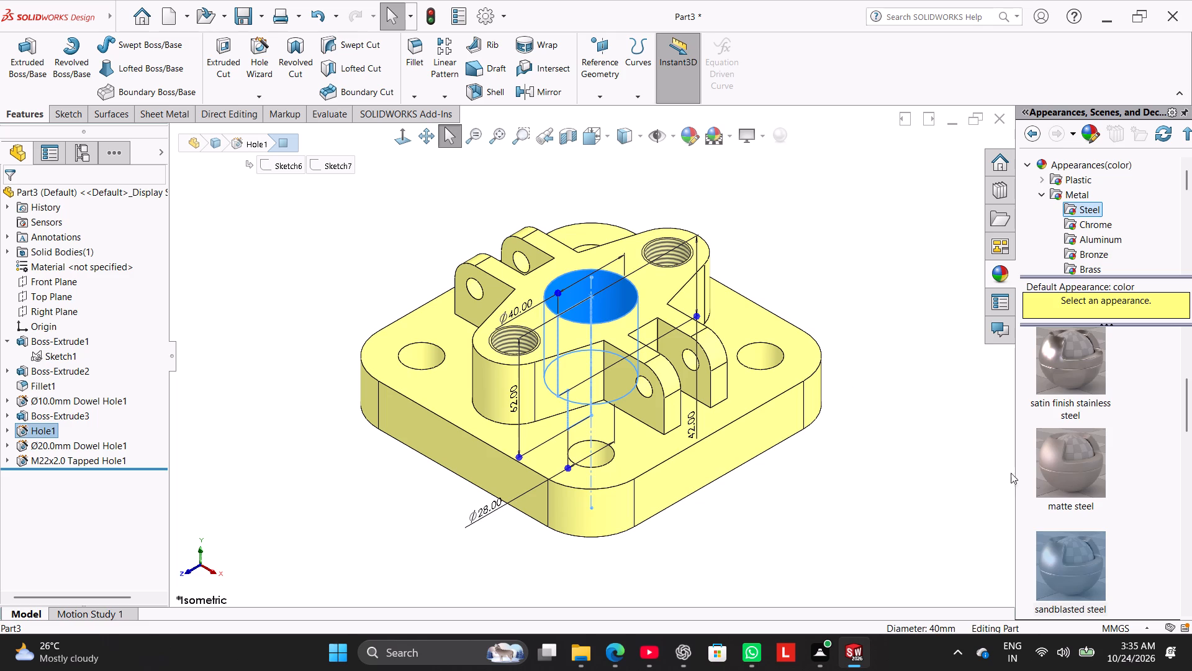
pyautogui.doubleClick(1096, 467)
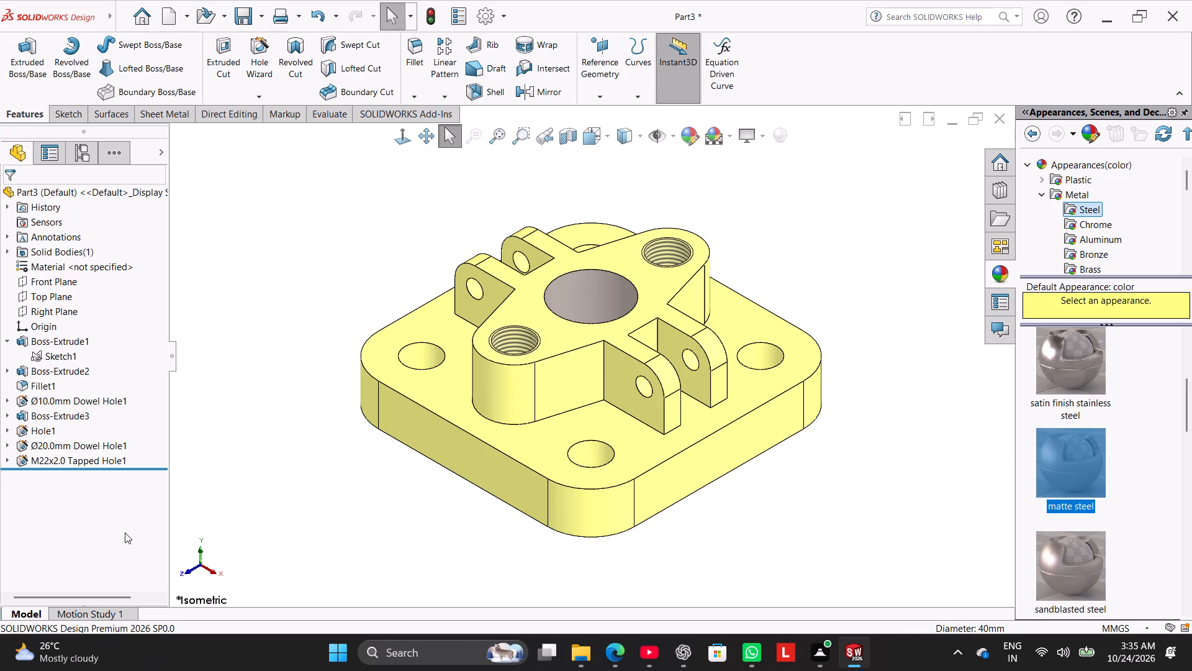
# Apply the matte steel appearance to the M22x2.0 tapped, Ø20 mm dowel, Ø10 mm dowel and central Hole1 features together.
pyautogui.moveTo(256, 521); pyautogui.dragTo(278, 382, button='middle')
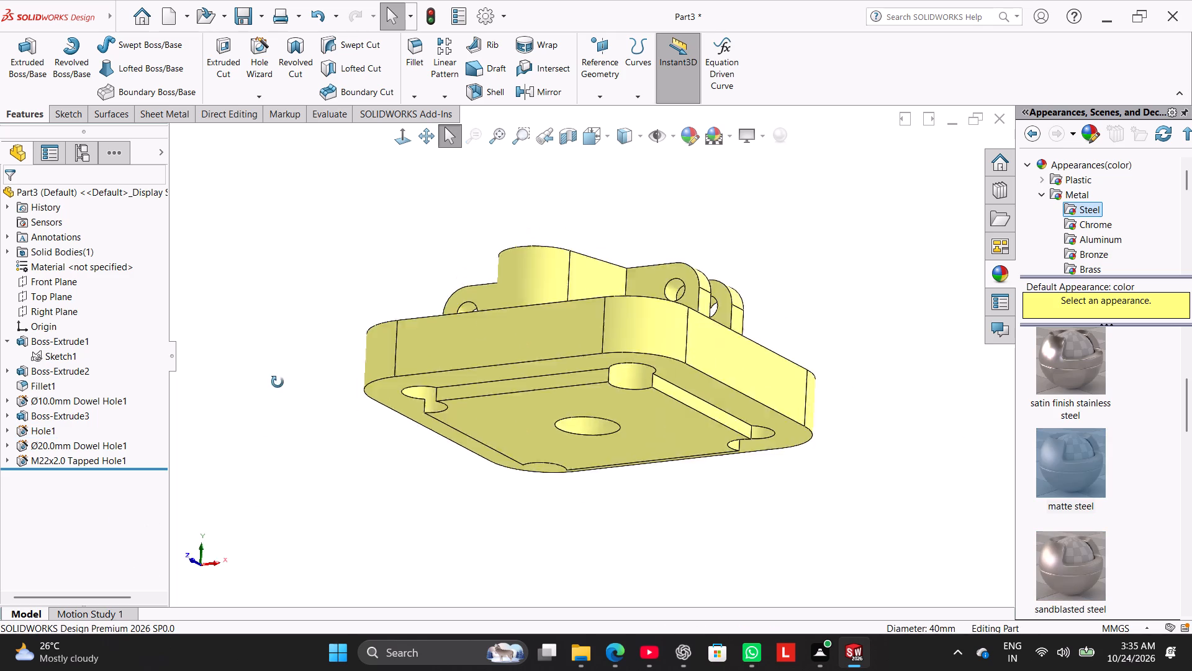
pyautogui.moveTo(278, 382); pyautogui.dragTo(308, 538, button='middle')
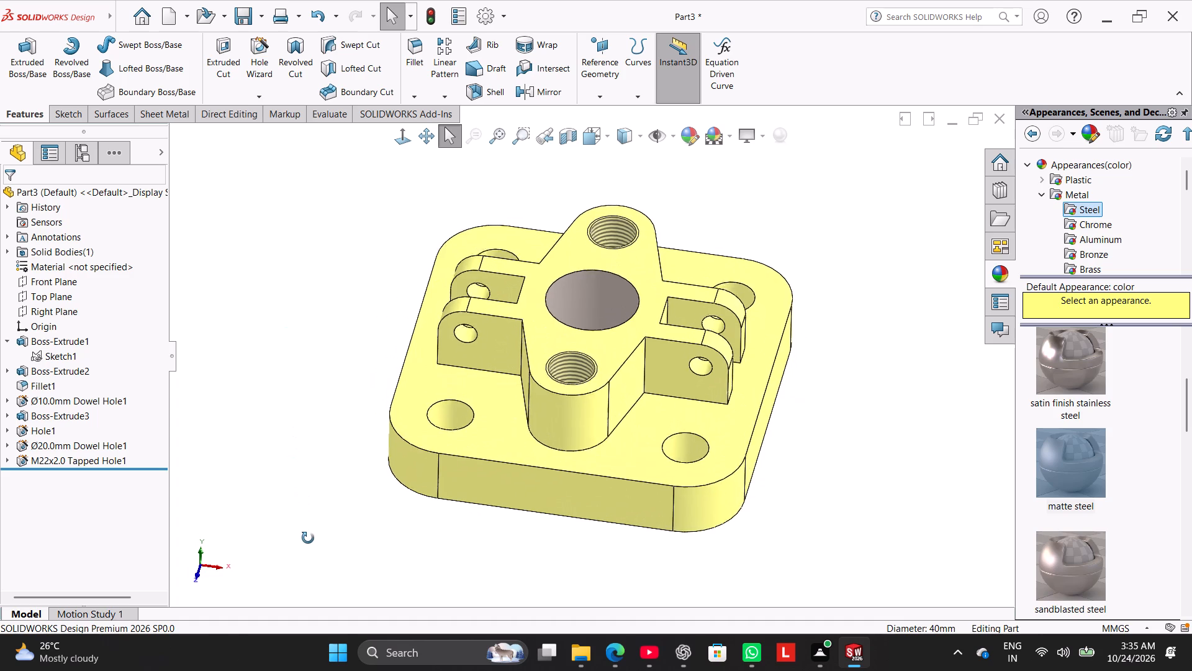
pyautogui.moveTo(308, 538); pyautogui.dragTo(299, 513, button='middle')
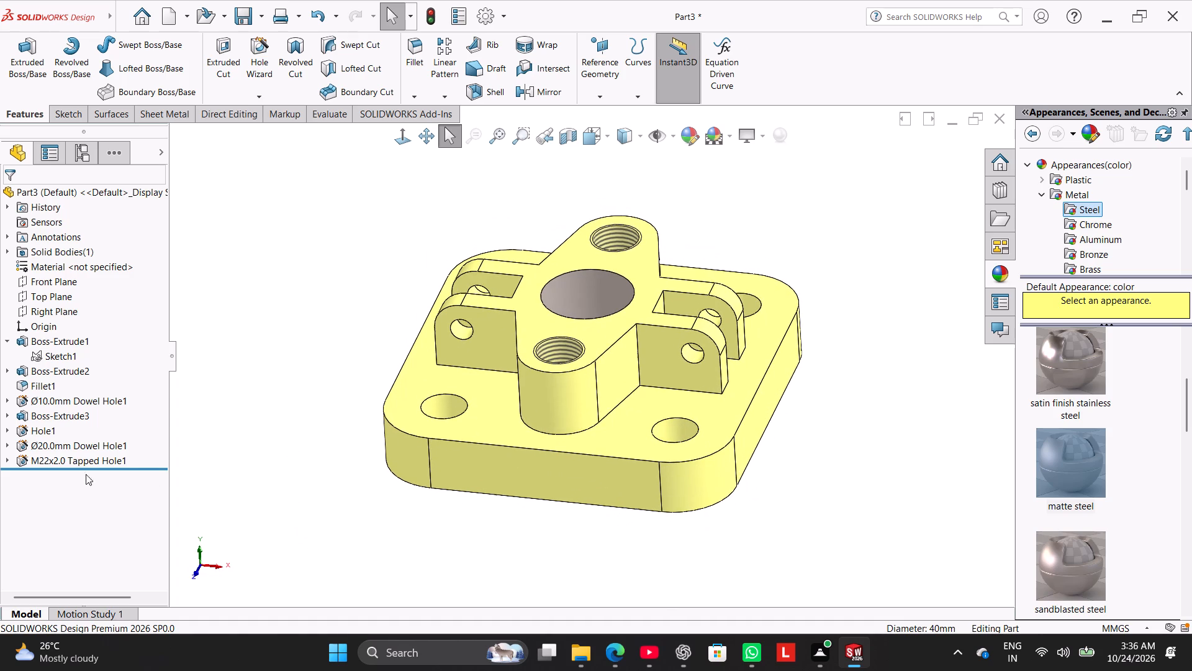
pyautogui.keyDown('ctrl'); pyautogui.click(79, 460); pyautogui.keyUp('ctrl')
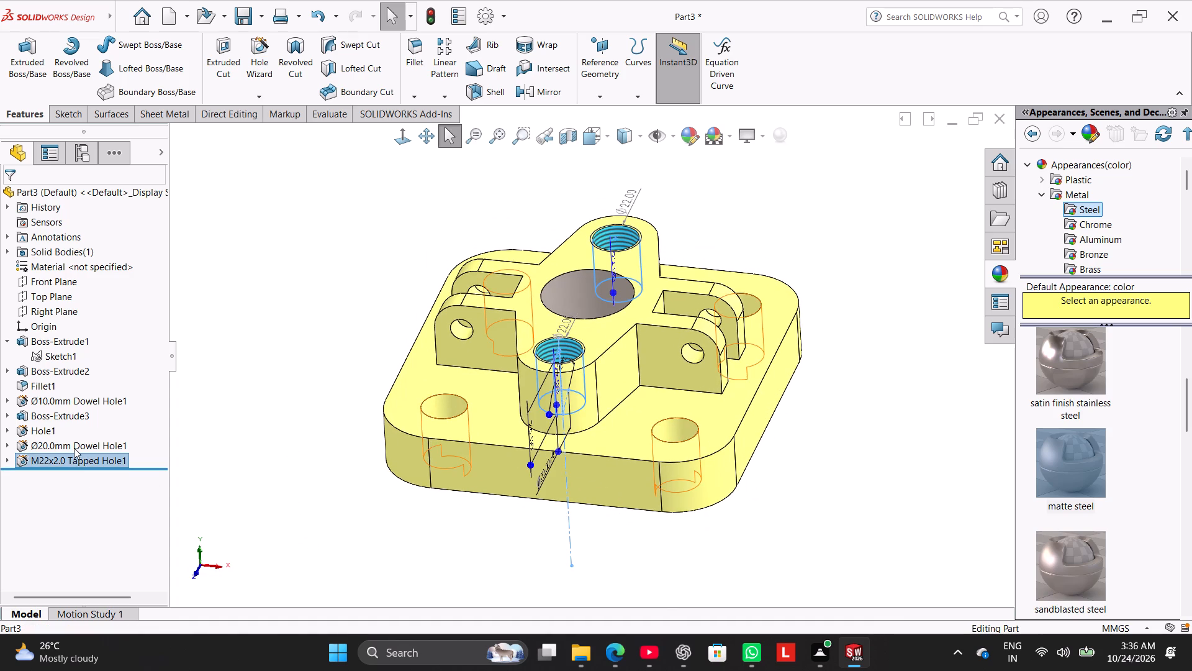
pyautogui.keyDown('ctrl'); pyautogui.click(74, 448); pyautogui.keyUp('ctrl')
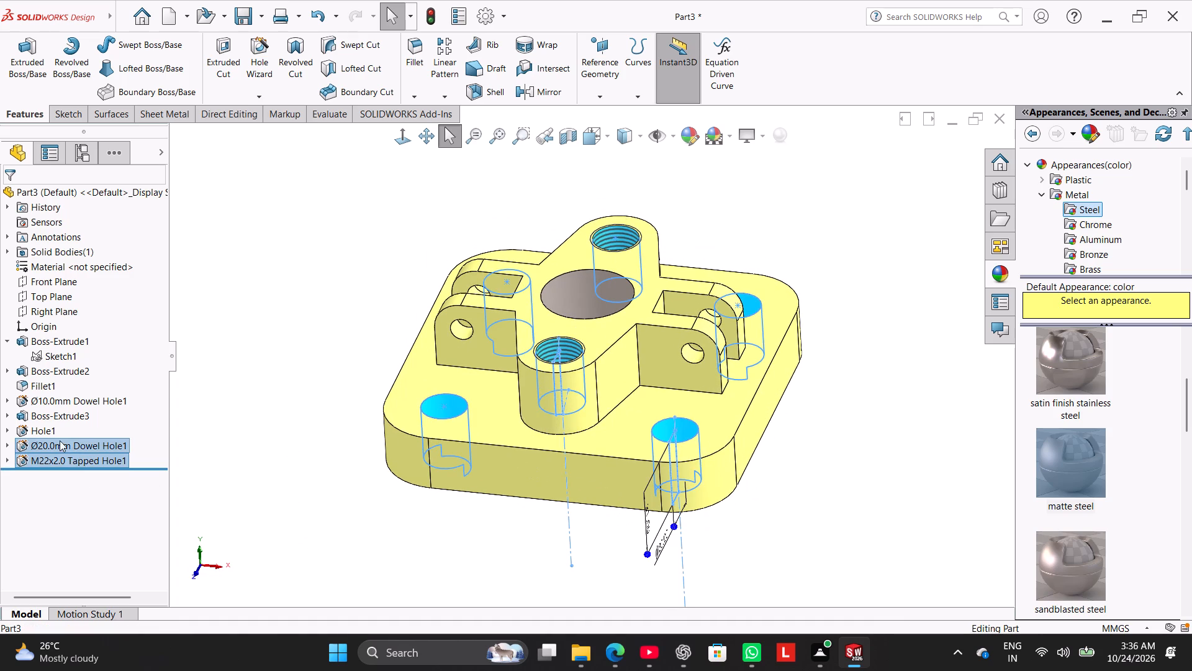
pyautogui.keyDown('ctrl'); pyautogui.click(71, 404); pyautogui.keyUp('ctrl')
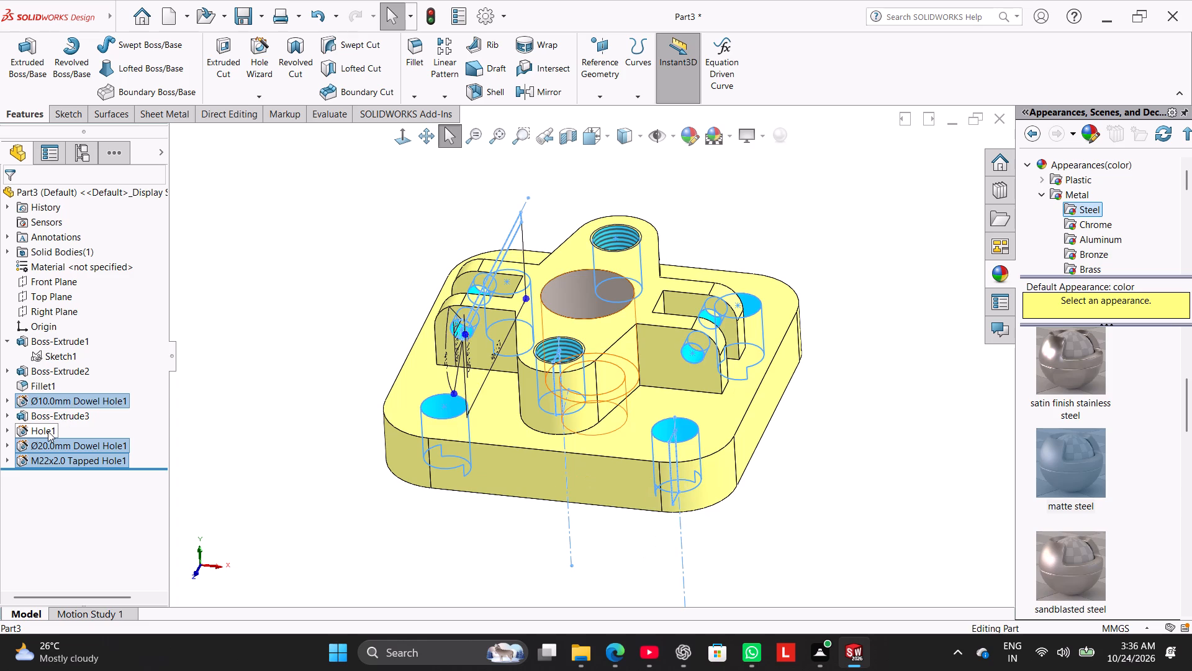
pyautogui.keyDown('ctrl'); pyautogui.click(48, 431); pyautogui.keyUp('ctrl')
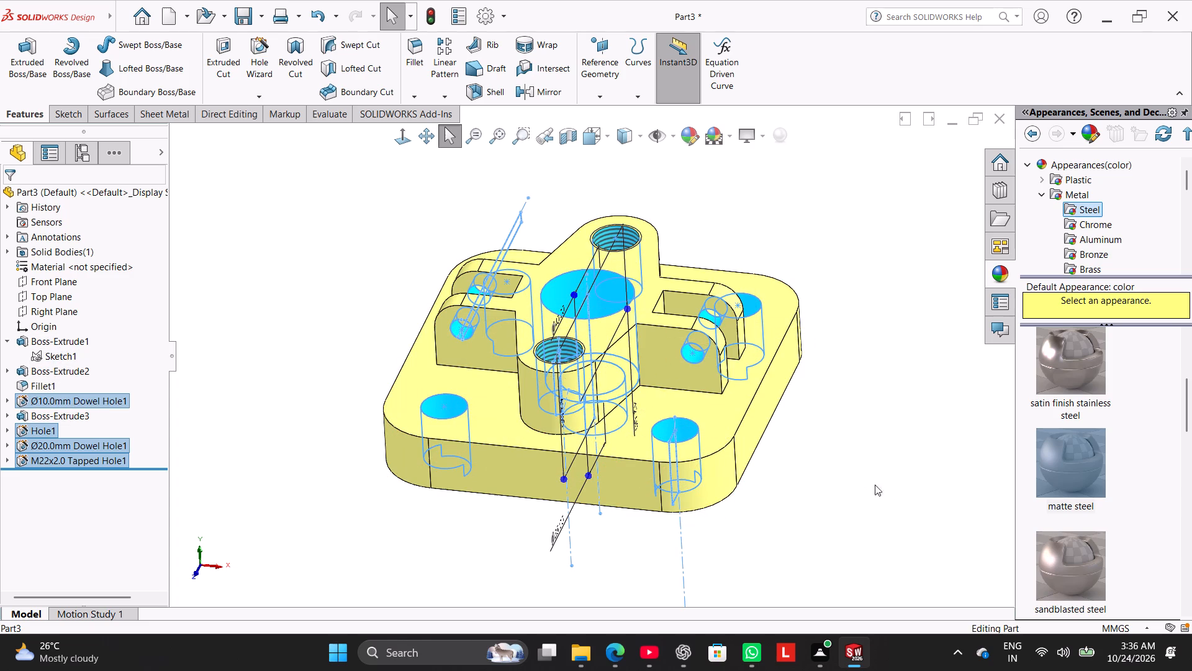
pyautogui.doubleClick(1079, 444)
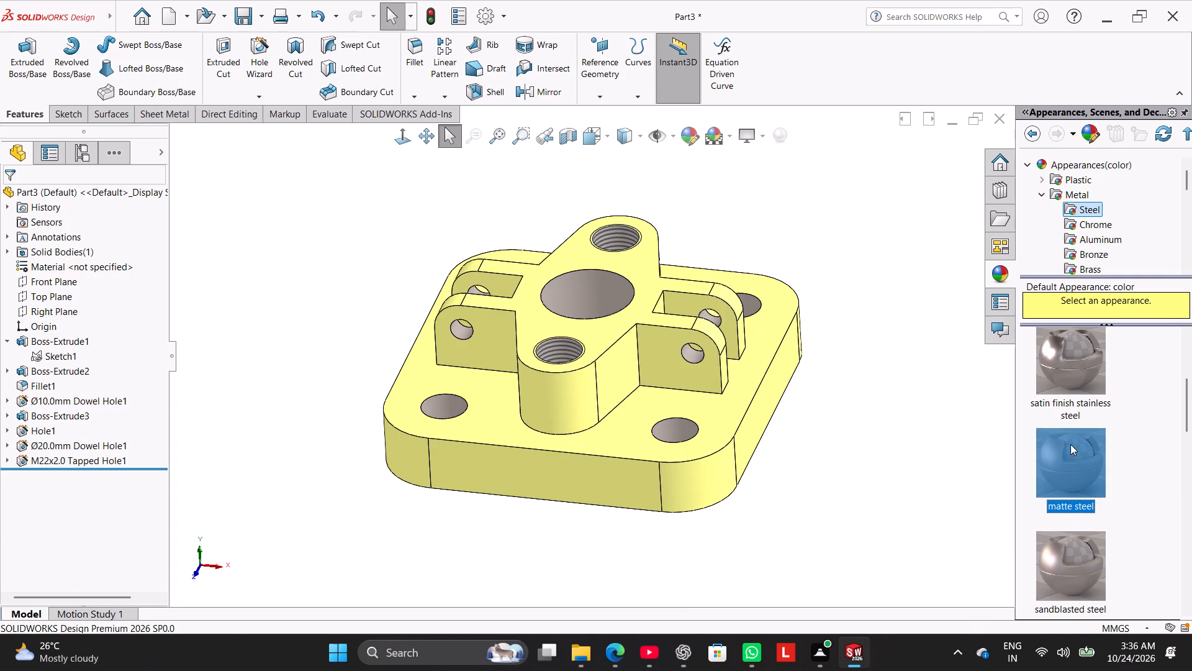
# Save the part in the Worked folder as Central Locking Mounting Plate, in SOLIDWORKS Part format.
pyautogui.moveTo(331, 496); pyautogui.dragTo(381, 394, button='right')
pyautogui.moveTo(304, 423); pyautogui.dragTo(423, 253, button='right')
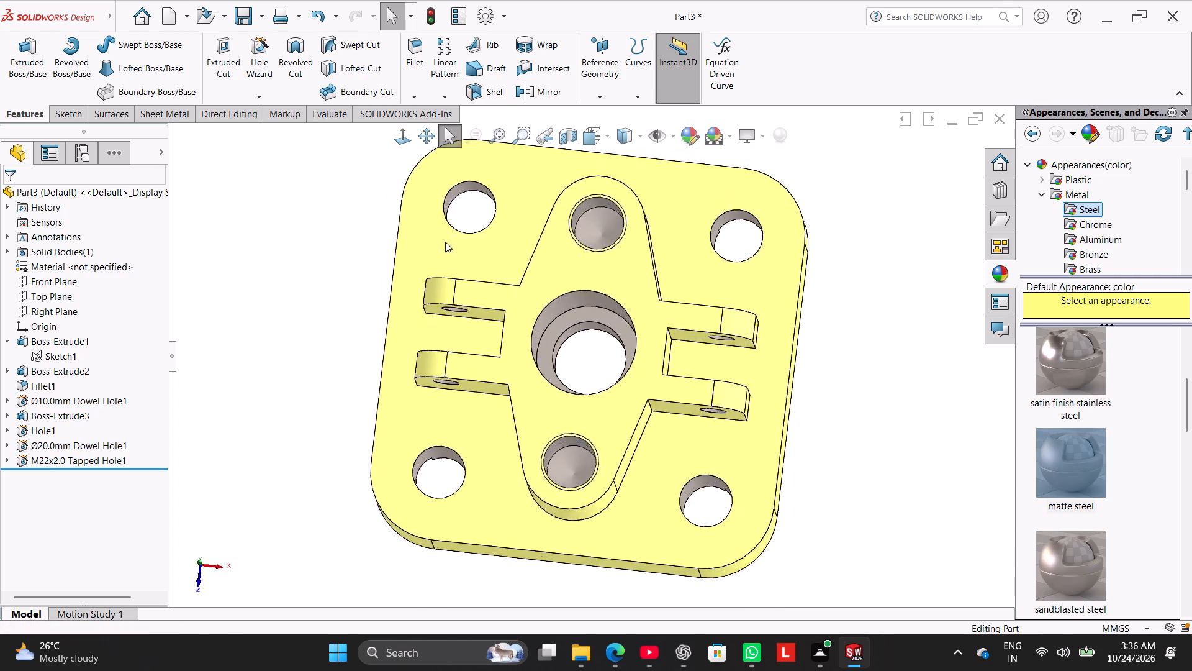
pyautogui.click(308, 419)
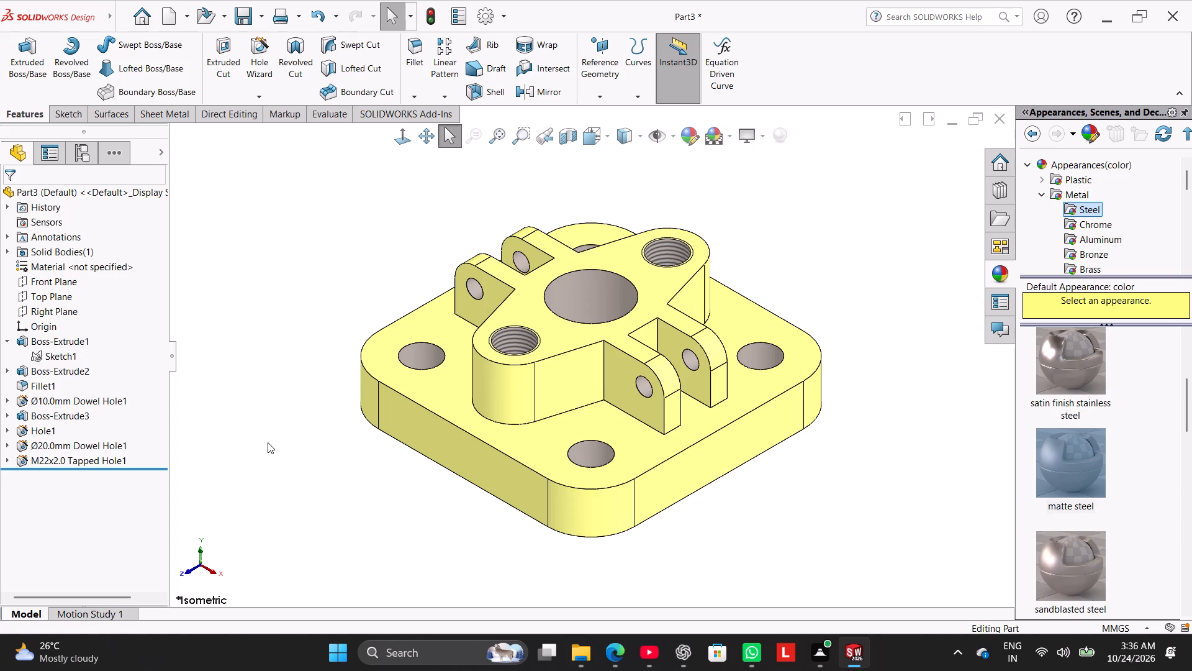
pyautogui.click(7, 345)
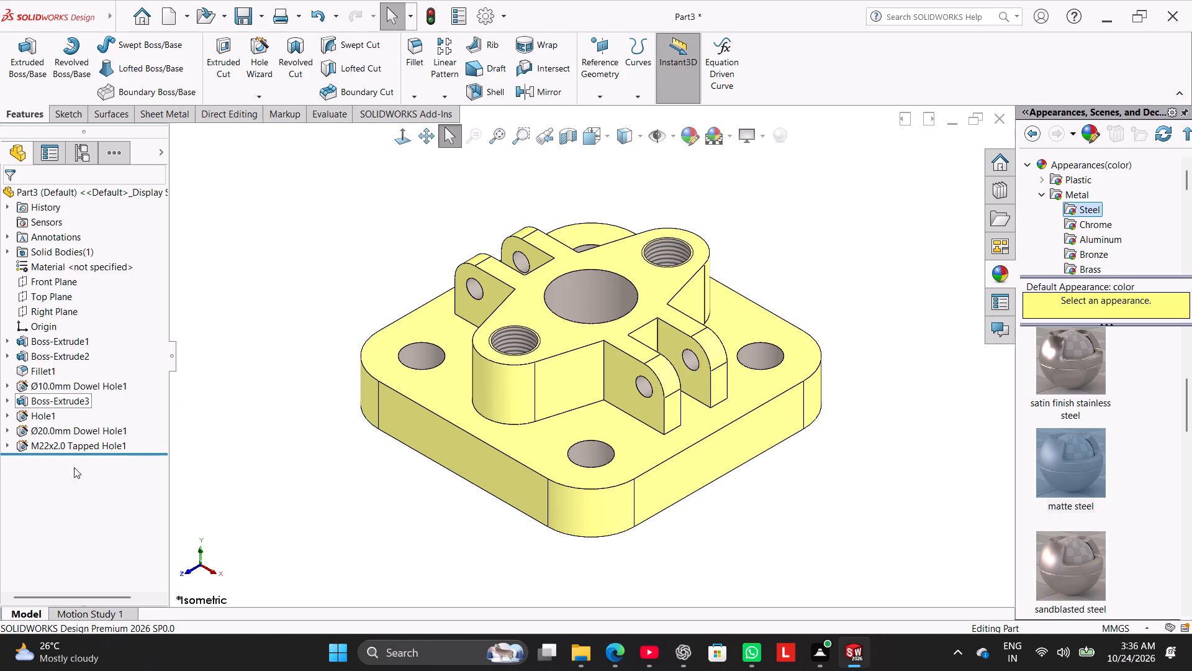
pyautogui.click(264, 14)
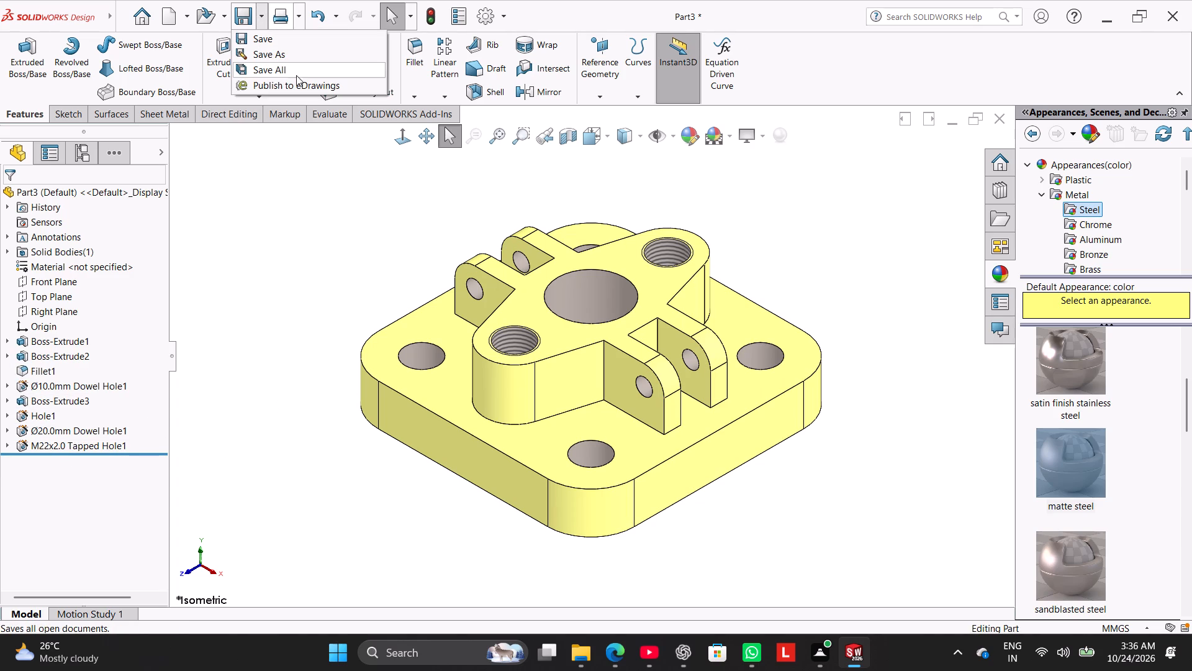
pyautogui.click(300, 50)
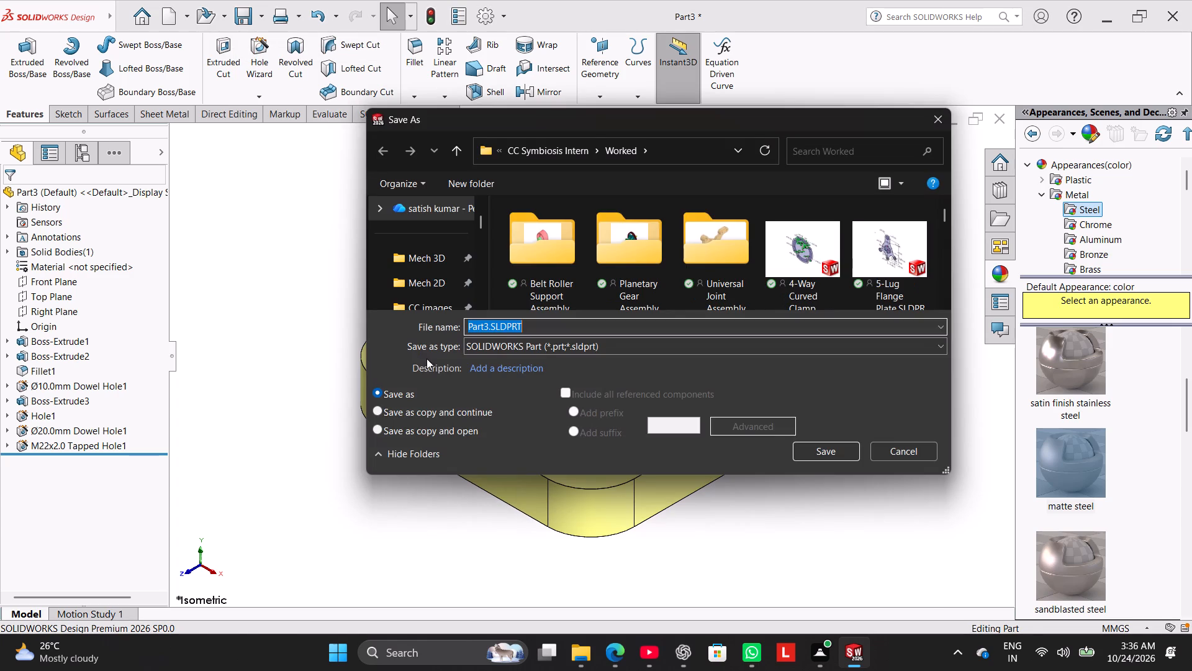
pyautogui.hotkey('ctrl', 'v')
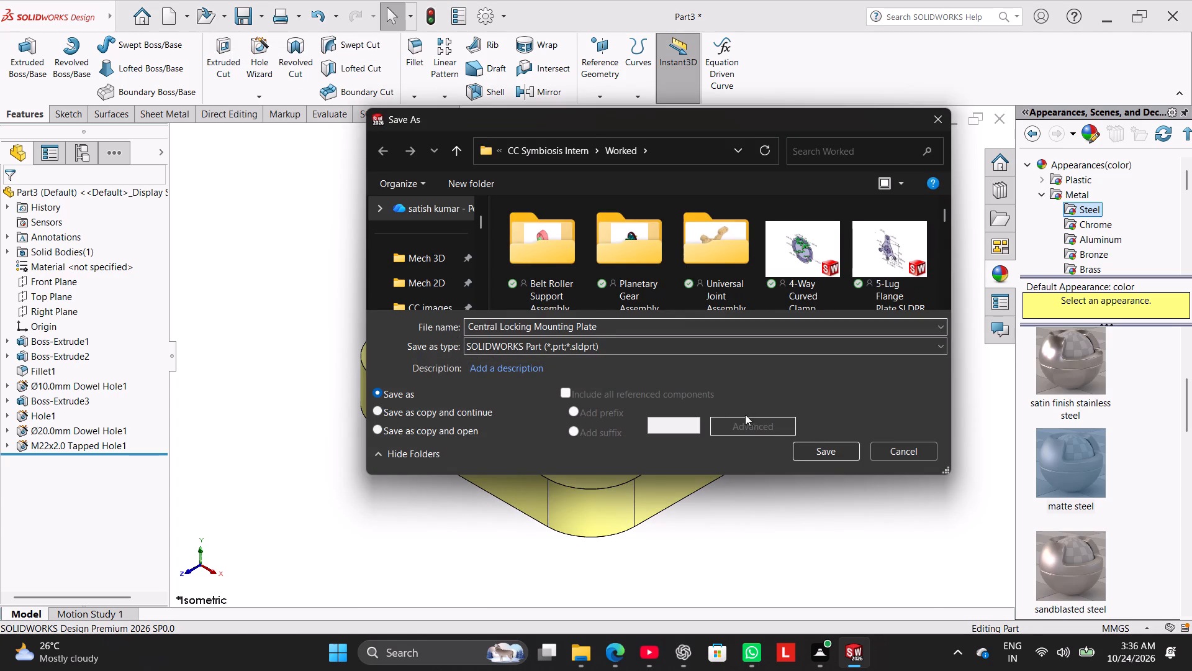
pyautogui.click(816, 447)
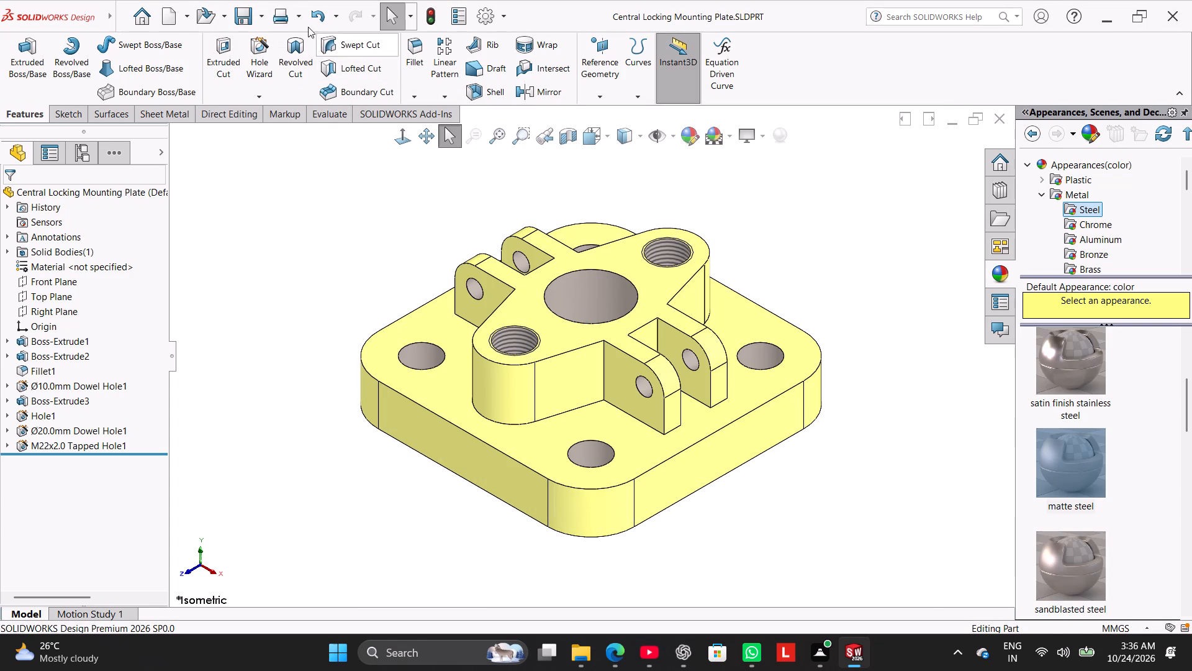
# Export the part to the Worked folder as the PDF file Central Locking Mounting Plate.pdf.
pyautogui.click(261, 6)
pyautogui.click(287, 53)
pyautogui.click(581, 341)
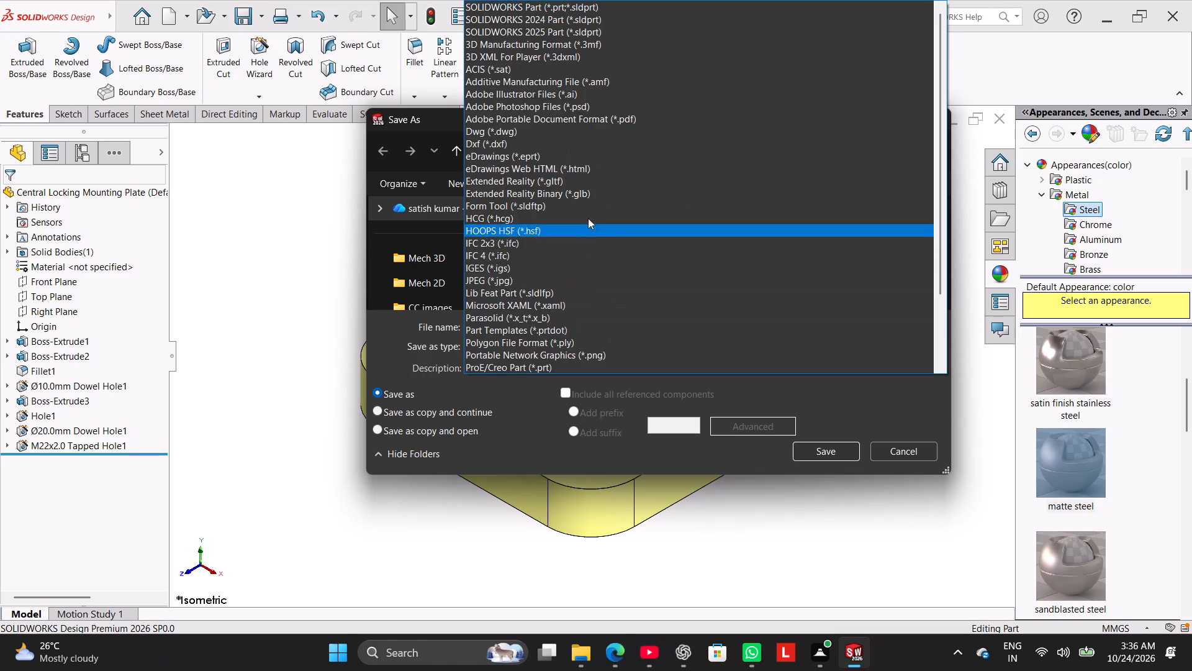
pyautogui.click(636, 120)
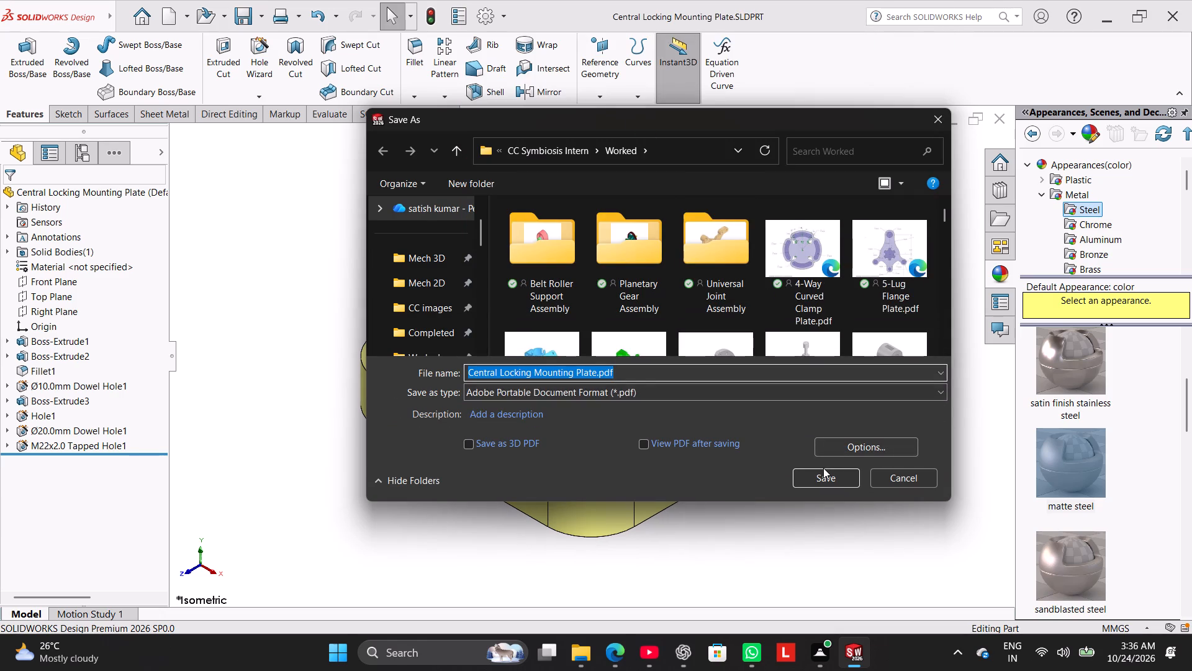
pyautogui.click(829, 480)
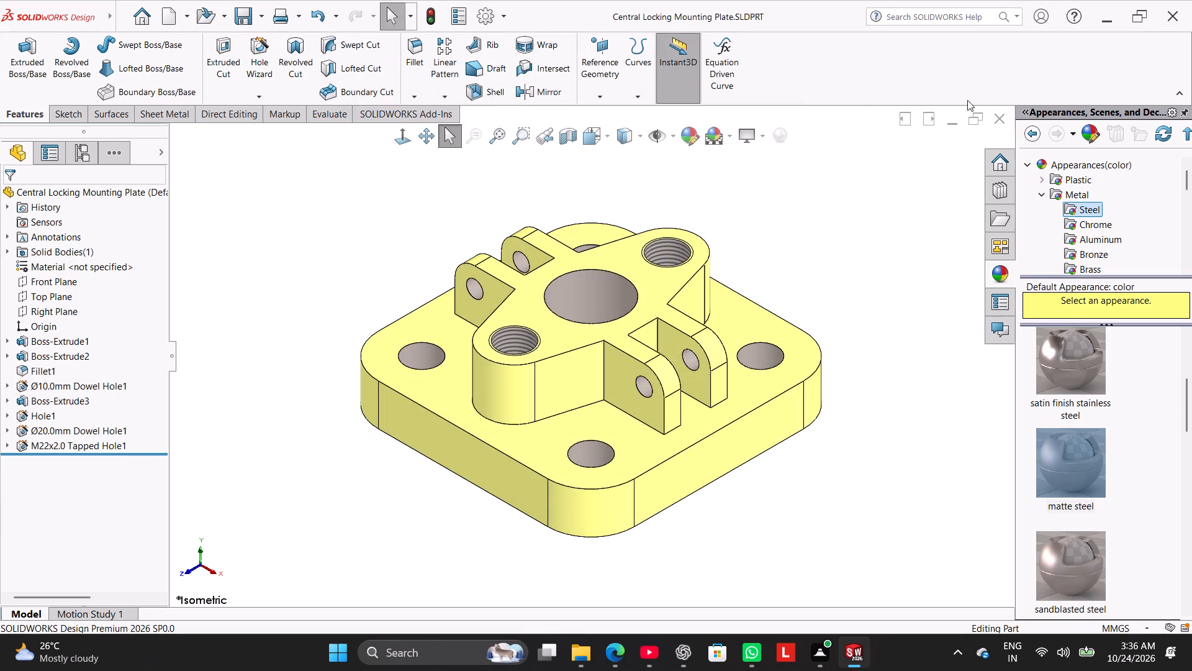
# Close the Central Locking Mounting Plate part document.
pyautogui.click(1002, 121)
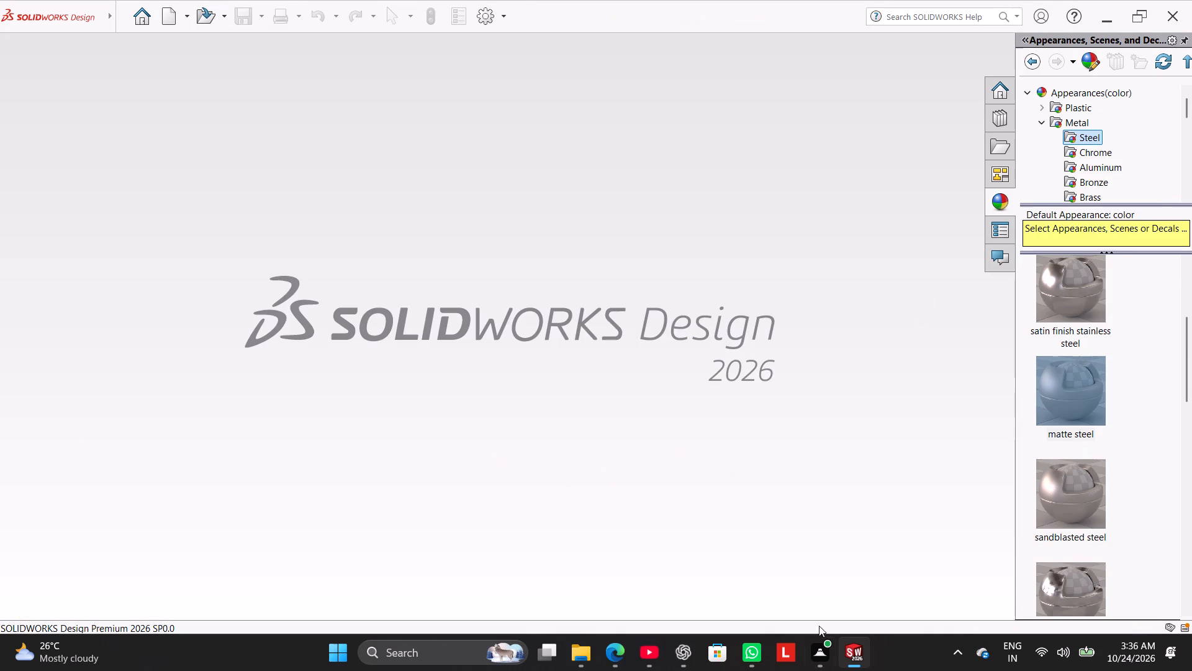